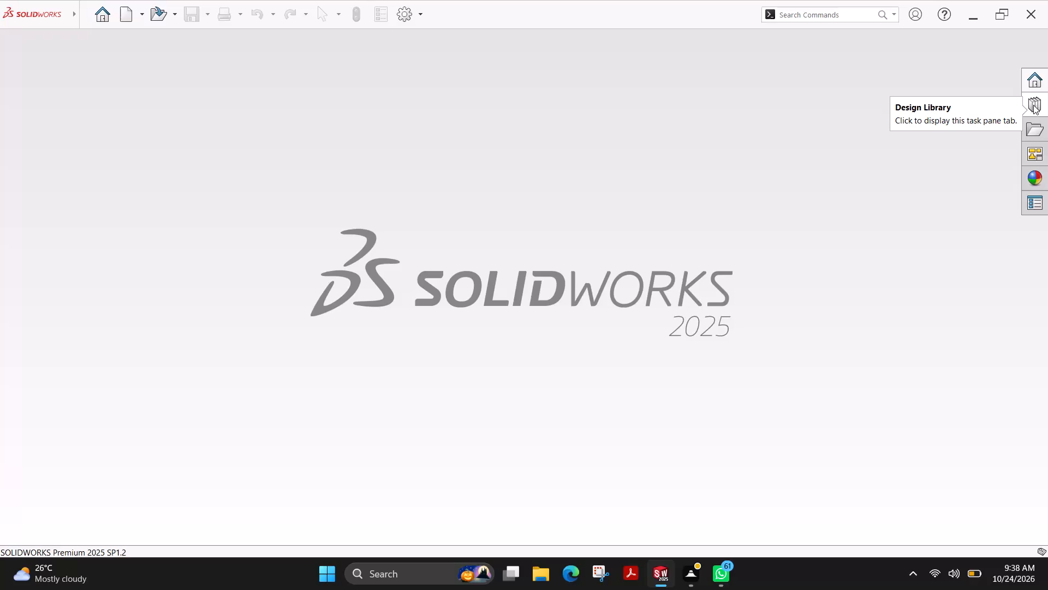
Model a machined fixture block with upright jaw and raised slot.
Create a new part document.
{"action": "left_click", "coordinate": [135, 19]}
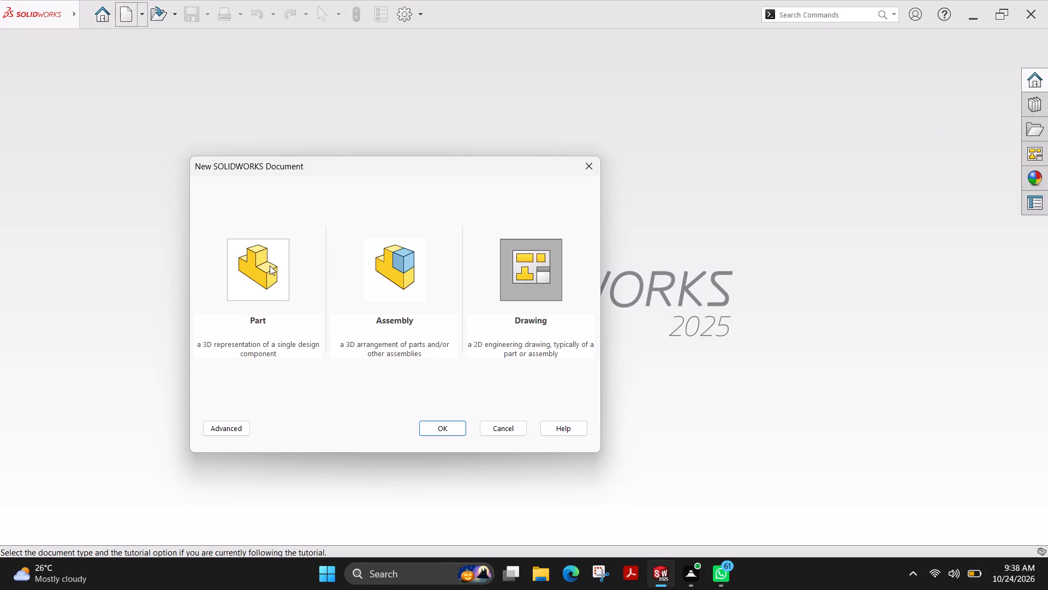
{"action": "left_click", "coordinate": [269, 265]}
{"action": "left_click", "coordinate": [454, 430]}
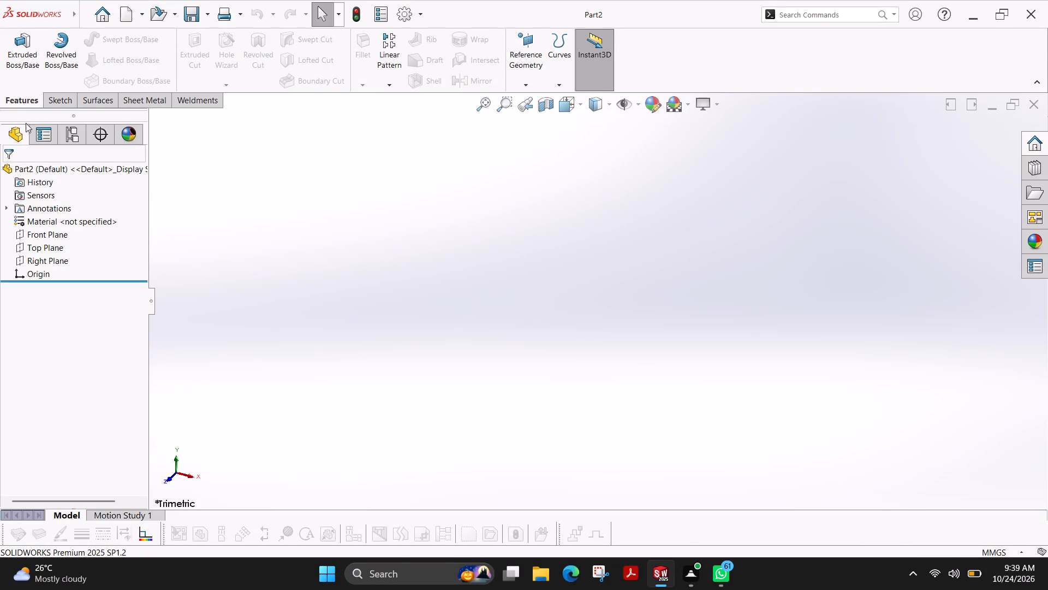
Start a sketch on the Right Plane.
{"action": "left_click", "coordinate": [58, 102]}
{"action": "left_click", "coordinate": [16, 61]}
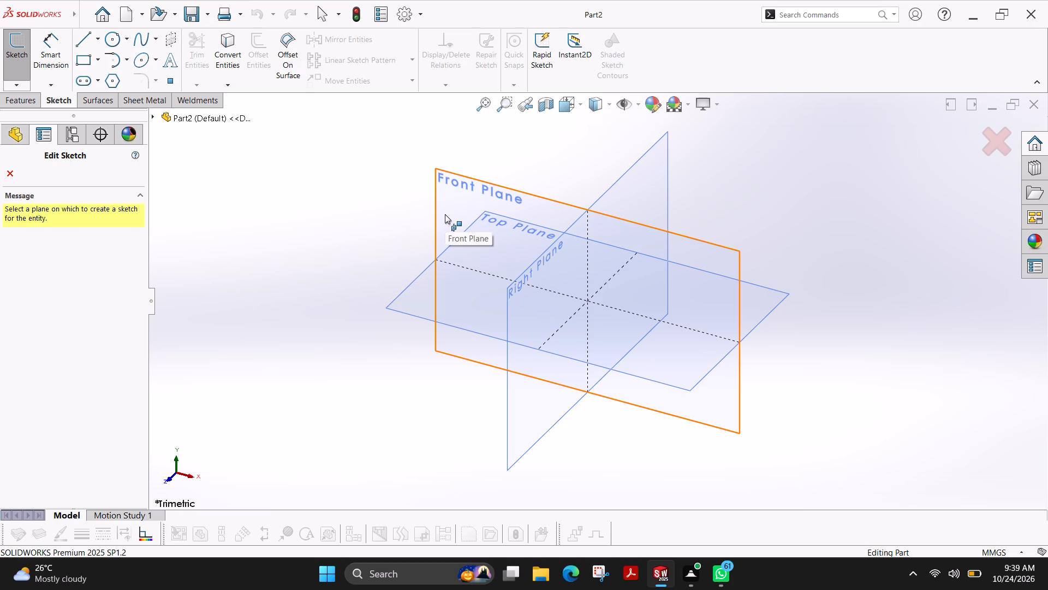
{"action": "left_click", "coordinate": [527, 315]}
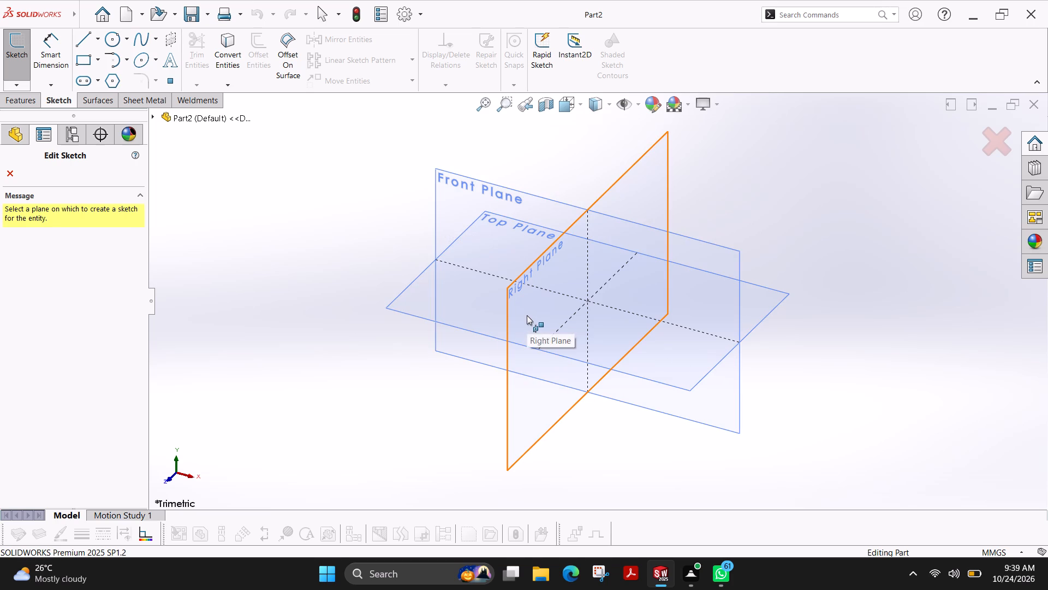
Sketch a corner rectangle from the origin, about 115 mm wide and 27 mm tall.
{"action": "left_click", "coordinate": [86, 62]}
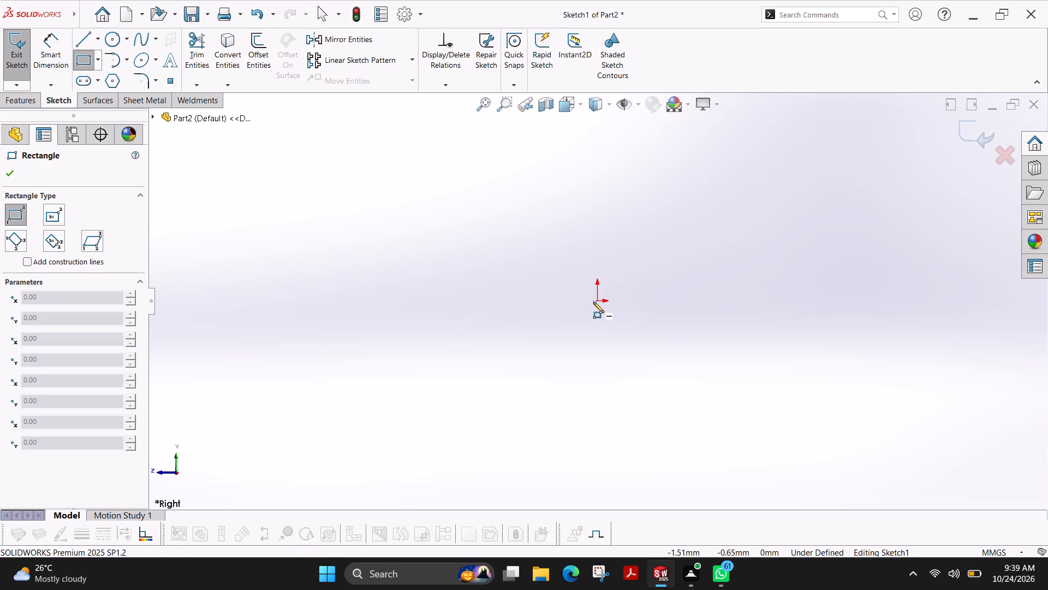
{"action": "left_click", "coordinate": [597, 302]}
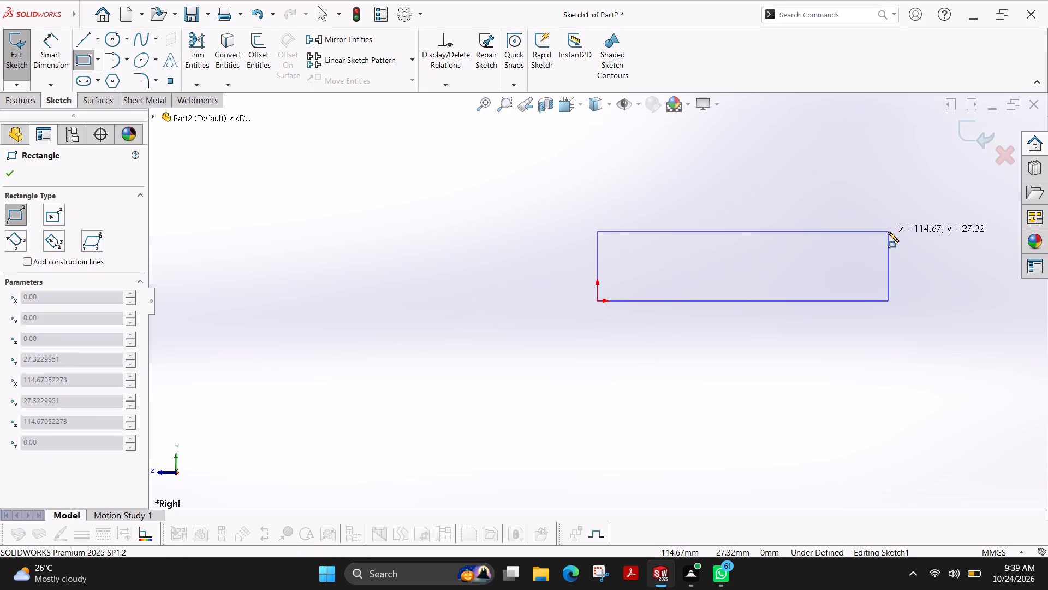
{"action": "left_click", "coordinate": [888, 232]}
Sketch an upright rectangle about 32 mm wide and 60 mm tall above the base rectangle, starting at its upper-right corner.
{"action": "left_click", "coordinate": [888, 232]}
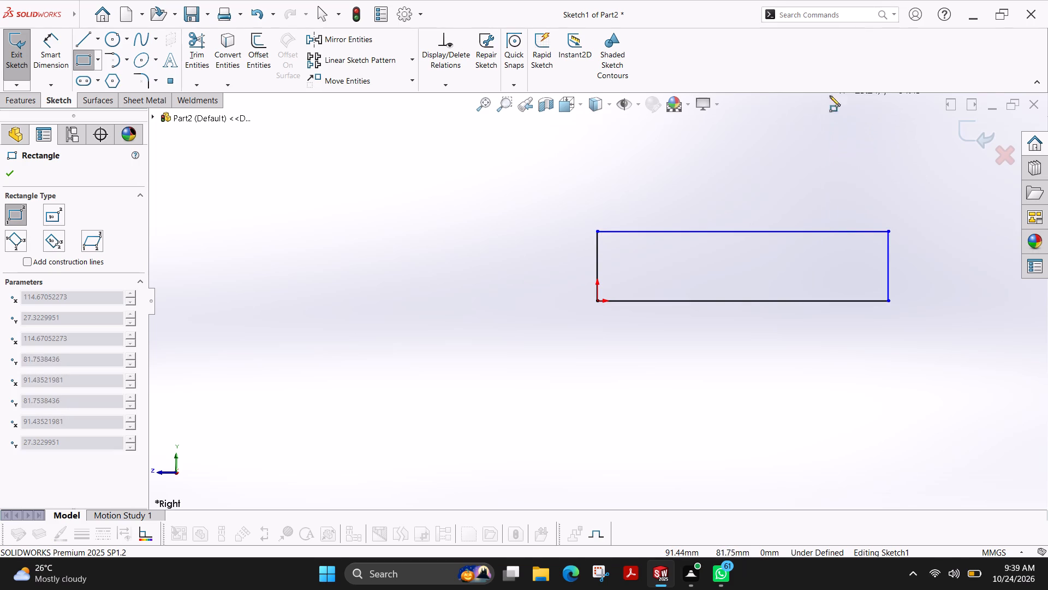
{"action": "scroll", "coordinate": [830, 115], "scroll_direction": "up", "scroll_amount": 1}
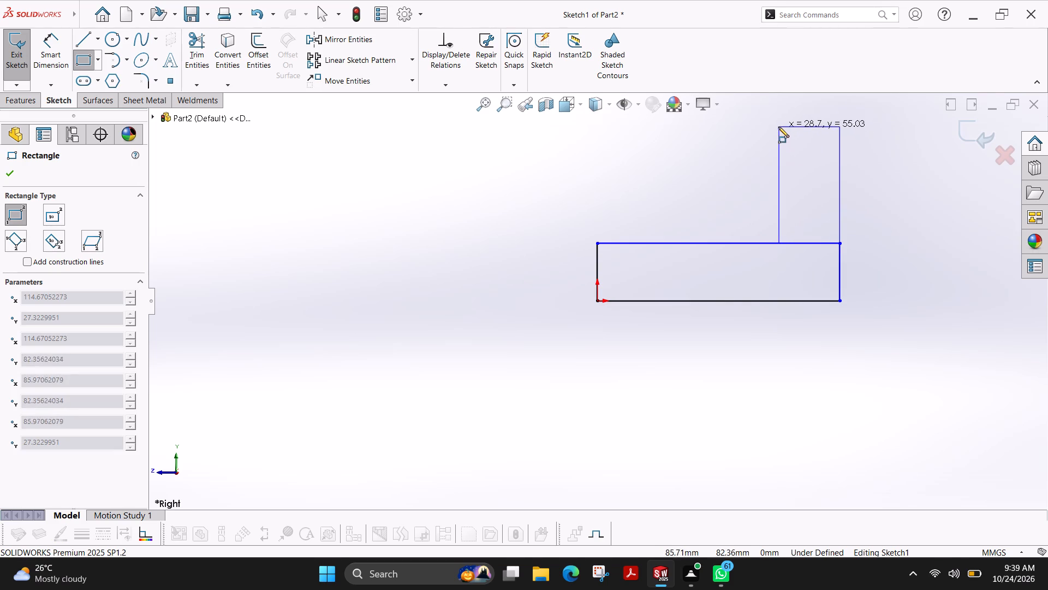
{"action": "left_click", "coordinate": [773, 115]}
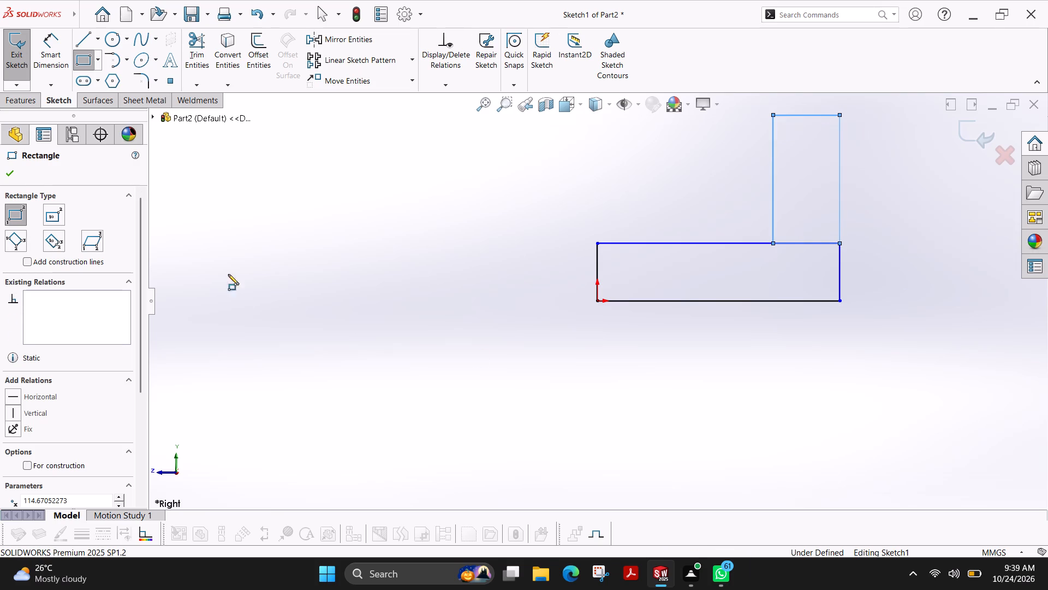
{"action": "left_click", "coordinate": [5, 172]}
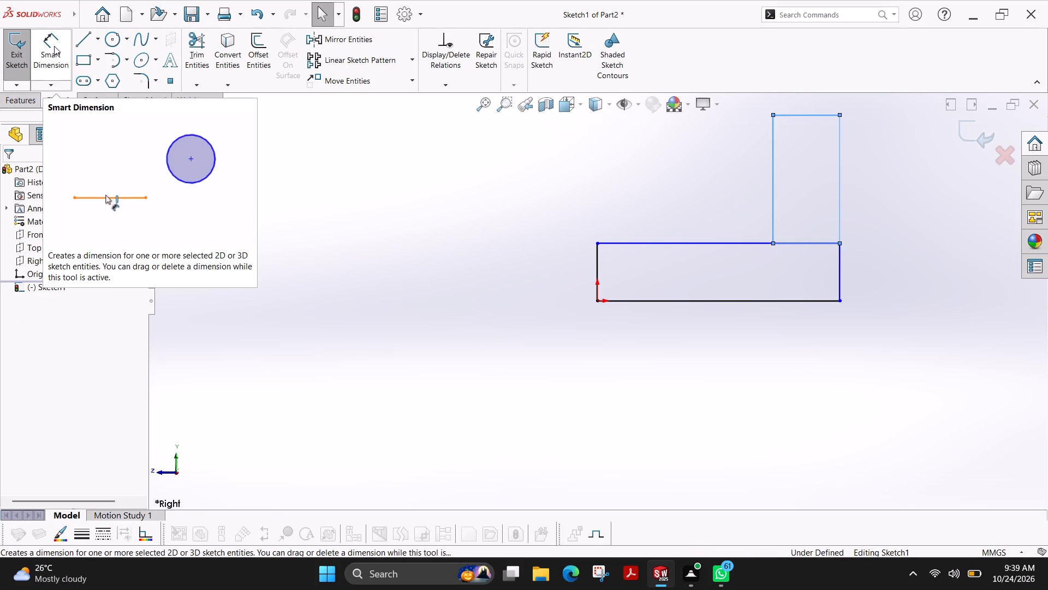
Sketch a small rectangle about 23 mm wide and 10 mm tall on the base's bottom edge, about 11 mm from the origin.
{"action": "left_click", "coordinate": [88, 58]}
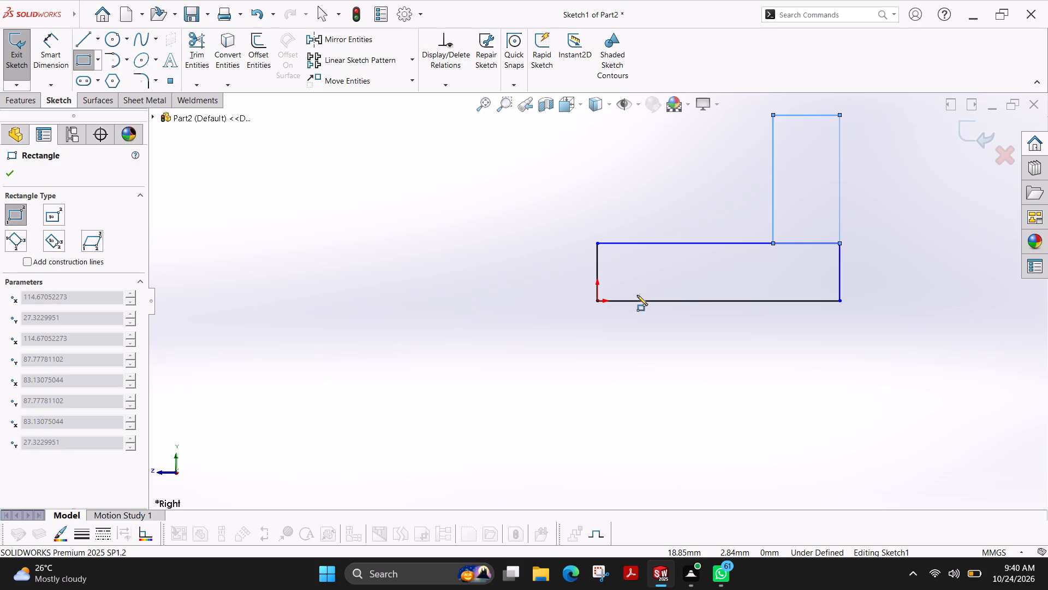
{"action": "left_click", "coordinate": [621, 299]}
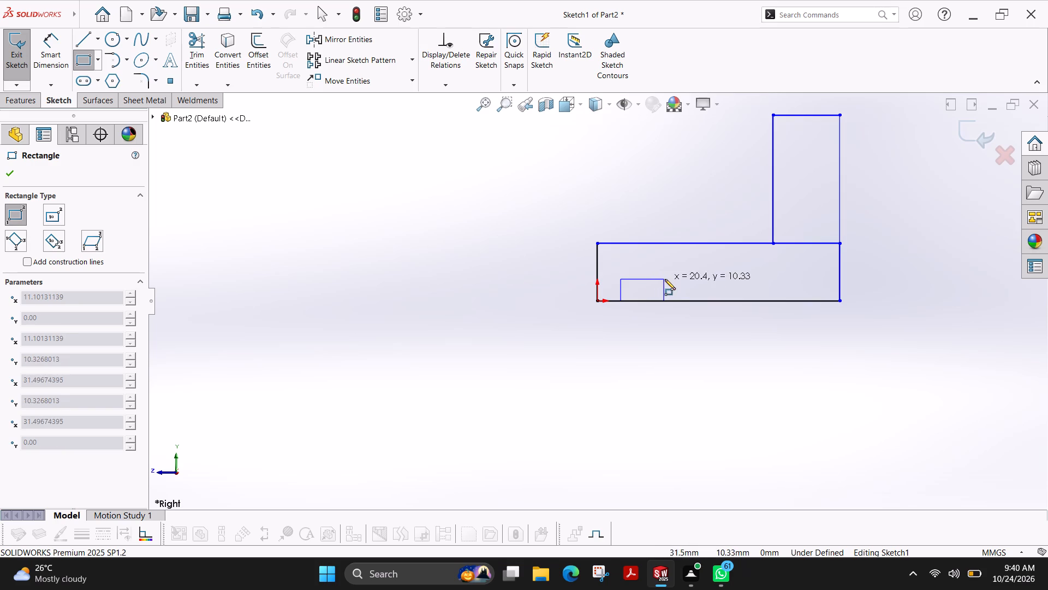
{"action": "left_click", "coordinate": [669, 280]}
{"action": "left_click", "coordinate": [11, 170]}
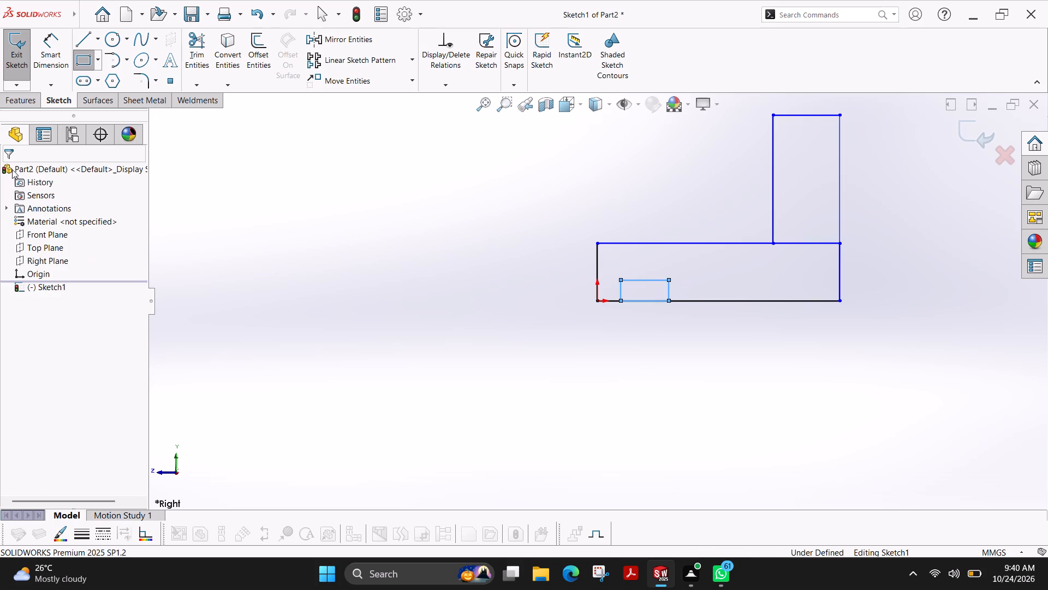
Dimension the base rectangle's bottom edge to 82 mm.
{"action": "left_click", "coordinate": [52, 68]}
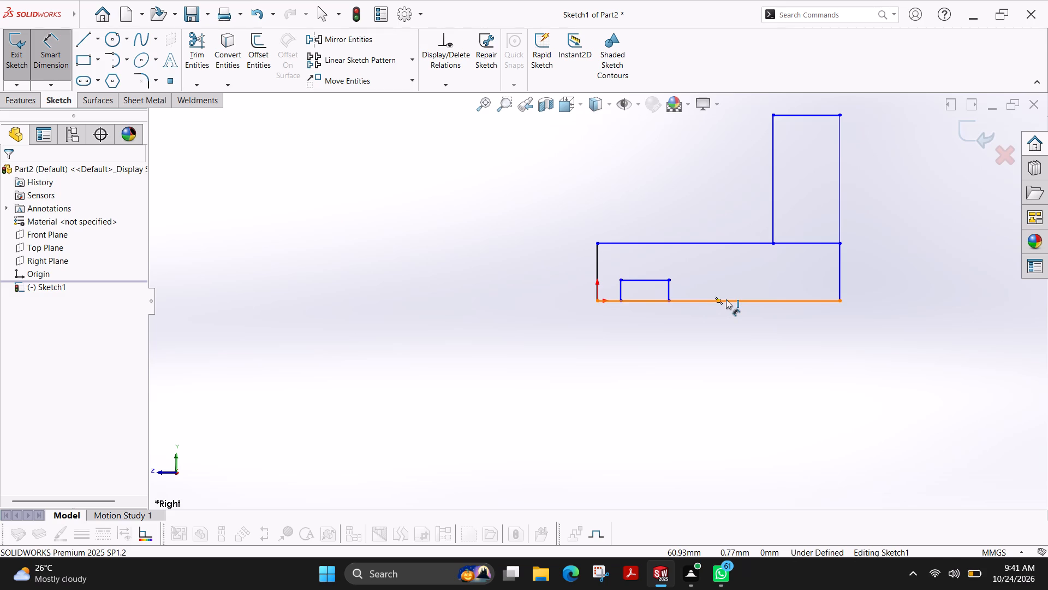
{"action": "left_click", "coordinate": [726, 299]}
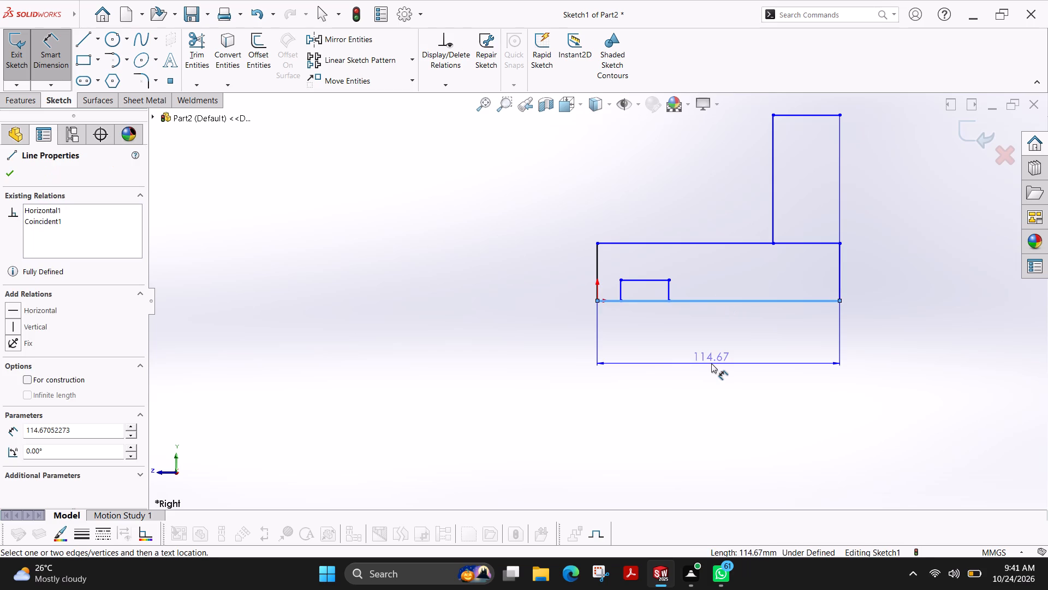
{"action": "left_click", "coordinate": [711, 363]}
{"action": "type", "text": "82"}
{"action": "key", "text": "Return"}
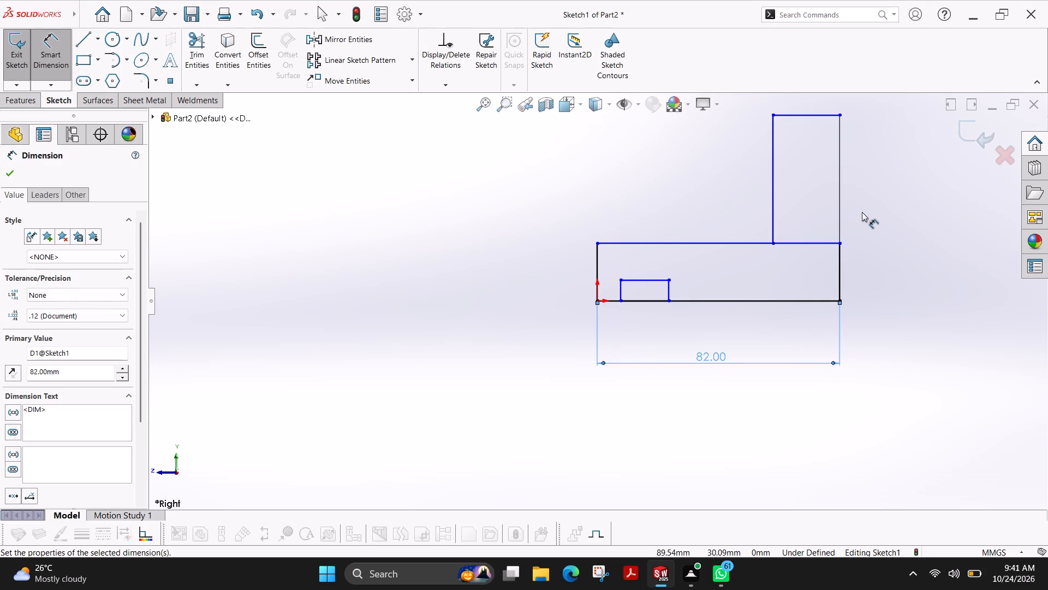
Dimension the overall height from the base's bottom edge to the upright's top edge as 47+24 mm.
{"action": "scroll", "coordinate": [862, 212], "scroll_direction": "up", "scroll_amount": 1}
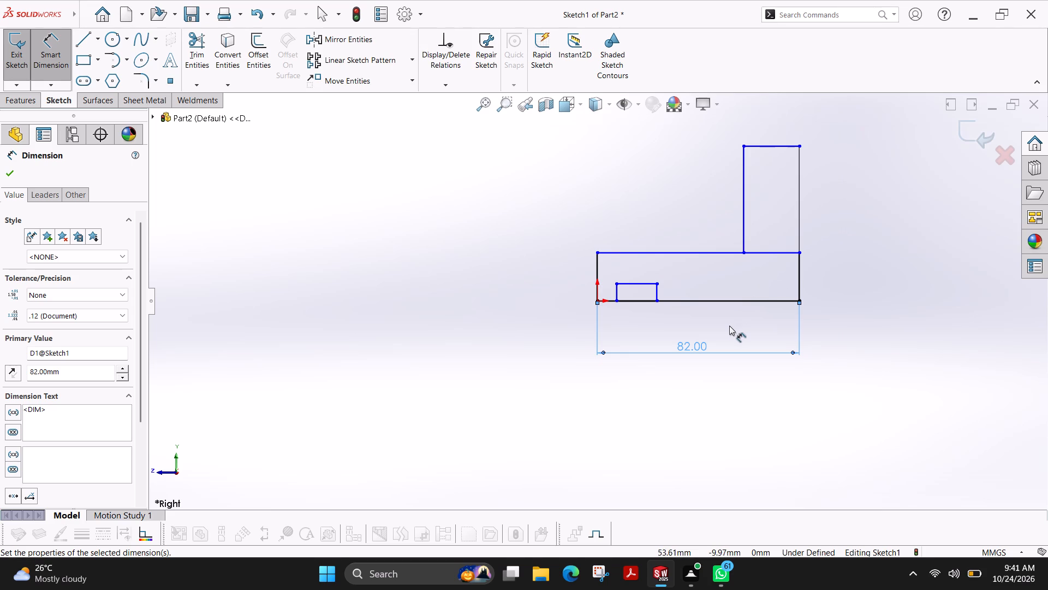
{"action": "left_click", "coordinate": [762, 145]}
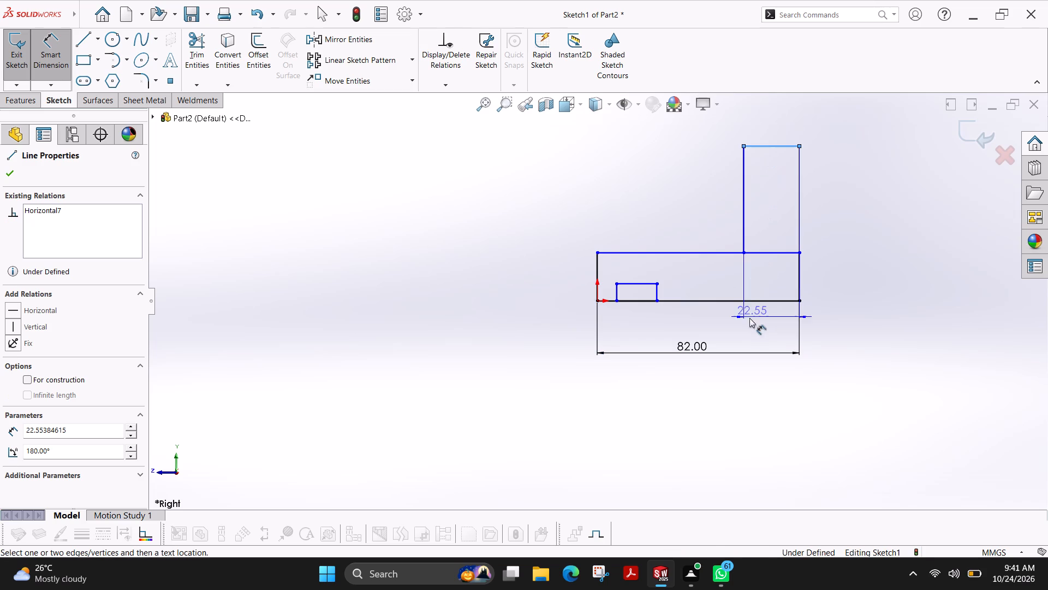
{"action": "left_click", "coordinate": [737, 302]}
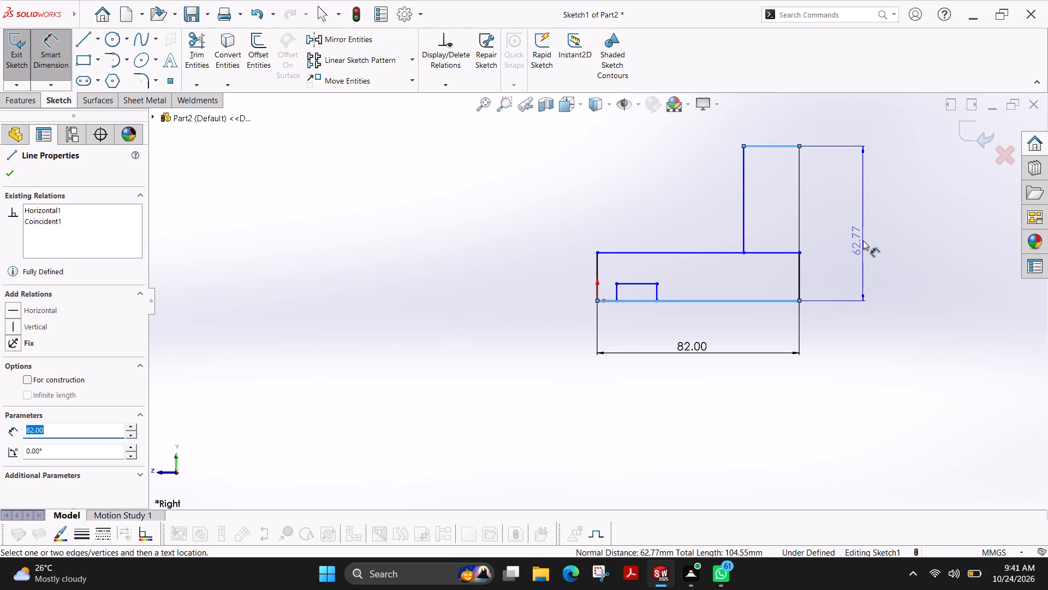
{"action": "left_click", "coordinate": [863, 240]}
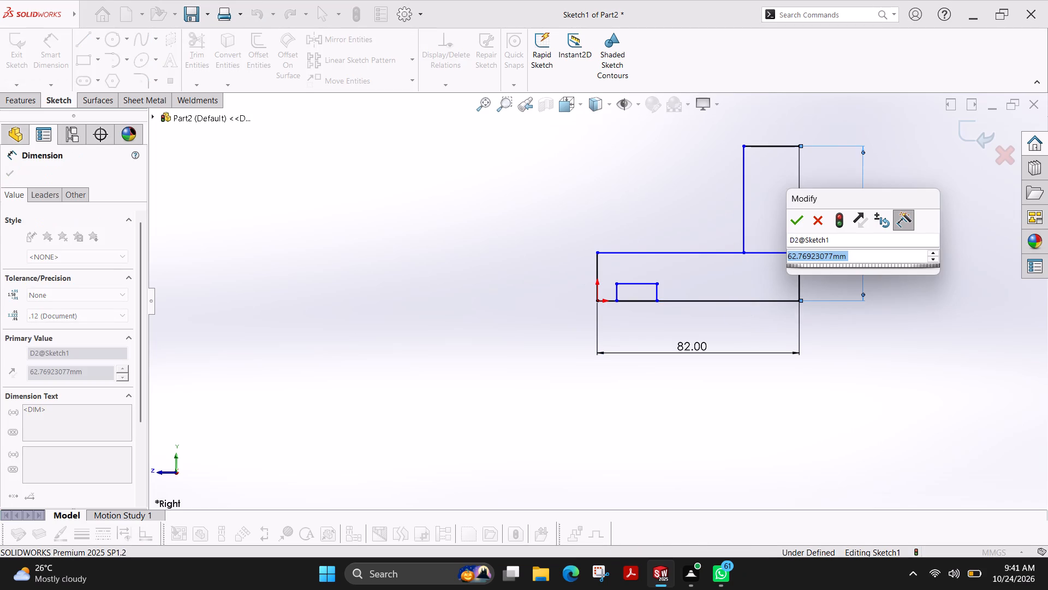
{"action": "type", "text": "47"}
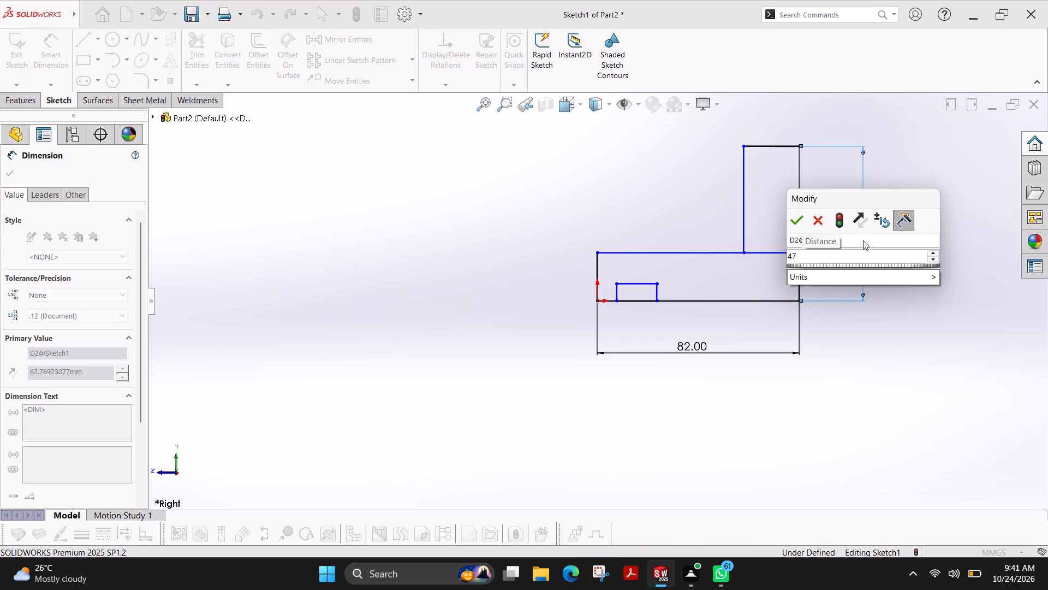
{"action": "key", "text": "plus"}
{"action": "type", "text": "24"}
{"action": "key", "text": "Return"}
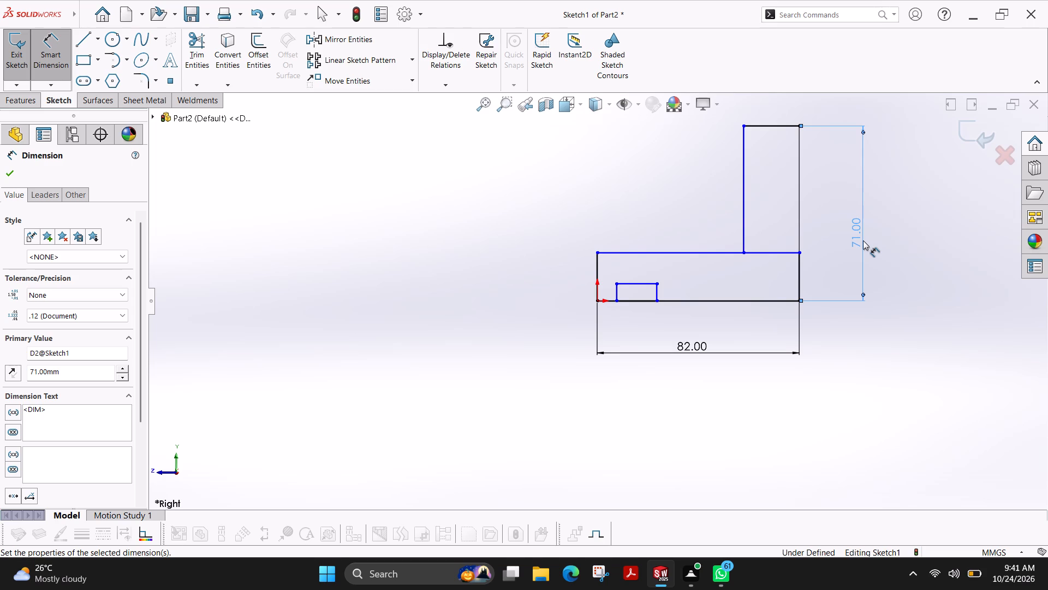
Dimension the base rectangle's left edge to a height of 24 mm.
{"action": "scroll", "coordinate": [863, 240], "scroll_direction": "up", "scroll_amount": 2}
{"action": "scroll", "coordinate": [817, 245], "scroll_direction": "down", "scroll_amount": 1}
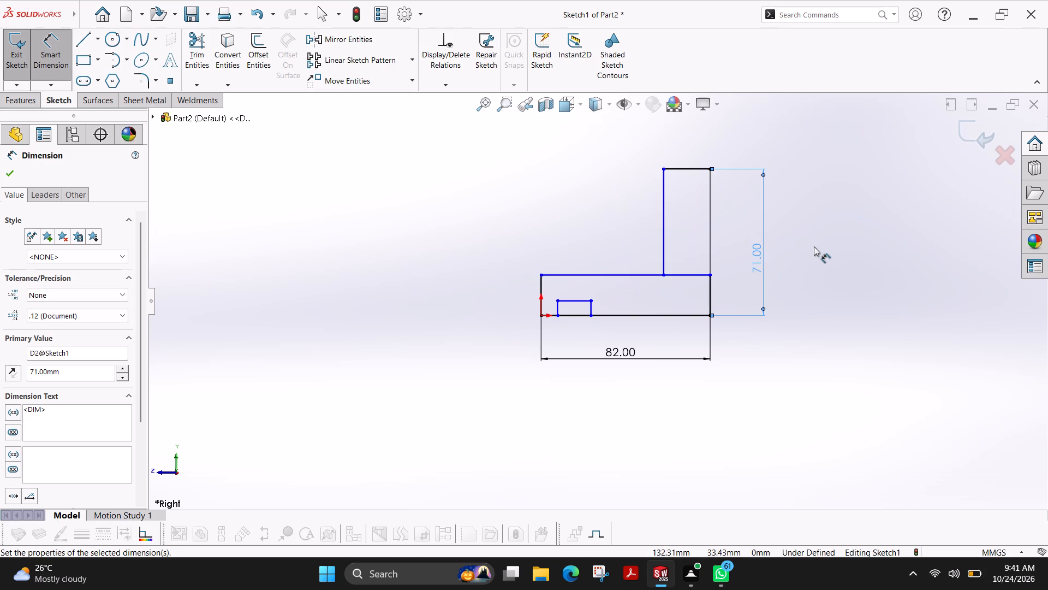
{"action": "scroll", "coordinate": [812, 249], "scroll_direction": "down", "scroll_amount": 1}
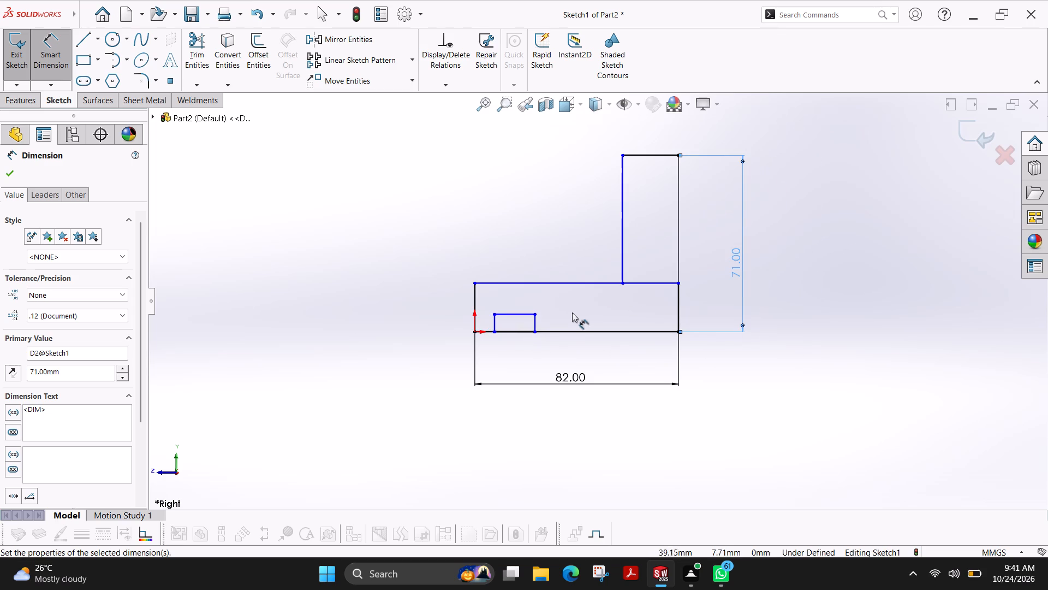
{"action": "scroll", "coordinate": [574, 315], "scroll_direction": "down", "scroll_amount": 3}
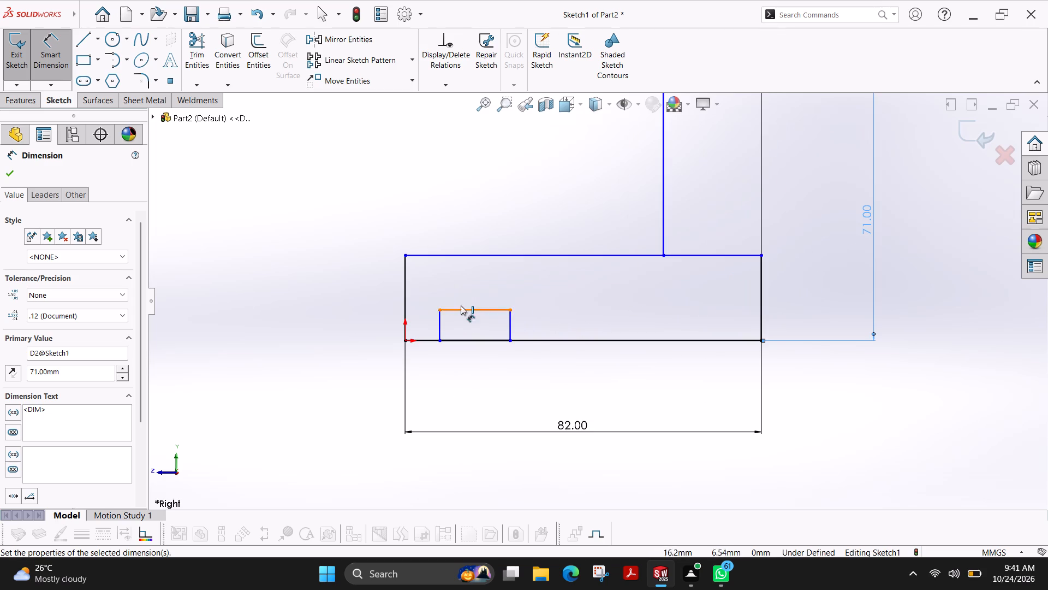
{"action": "left_click", "coordinate": [403, 284]}
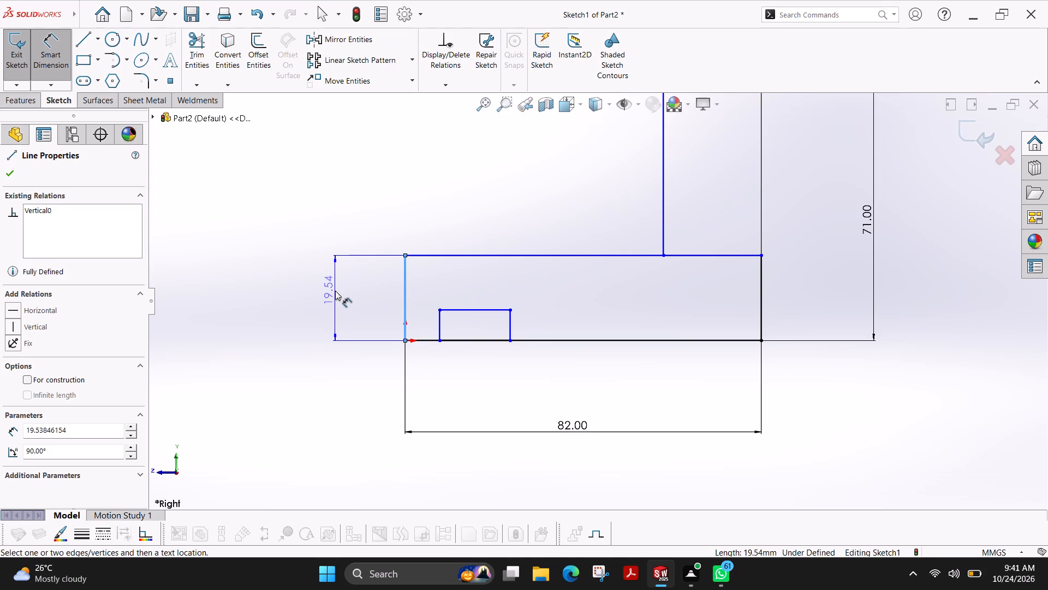
{"action": "left_click", "coordinate": [335, 291]}
{"action": "type", "text": "24"}
{"action": "key", "text": "Return"}
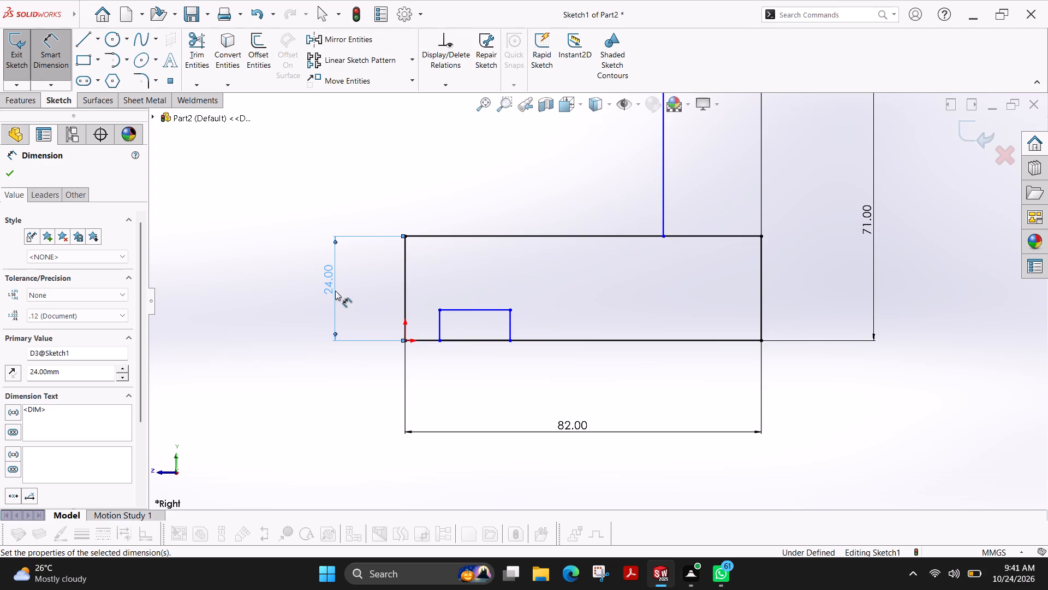
Dimension the small rectangle's height above the base's bottom edge to 8 mm.
{"action": "left_click", "coordinate": [484, 312]}
{"action": "left_click", "coordinate": [481, 340]}
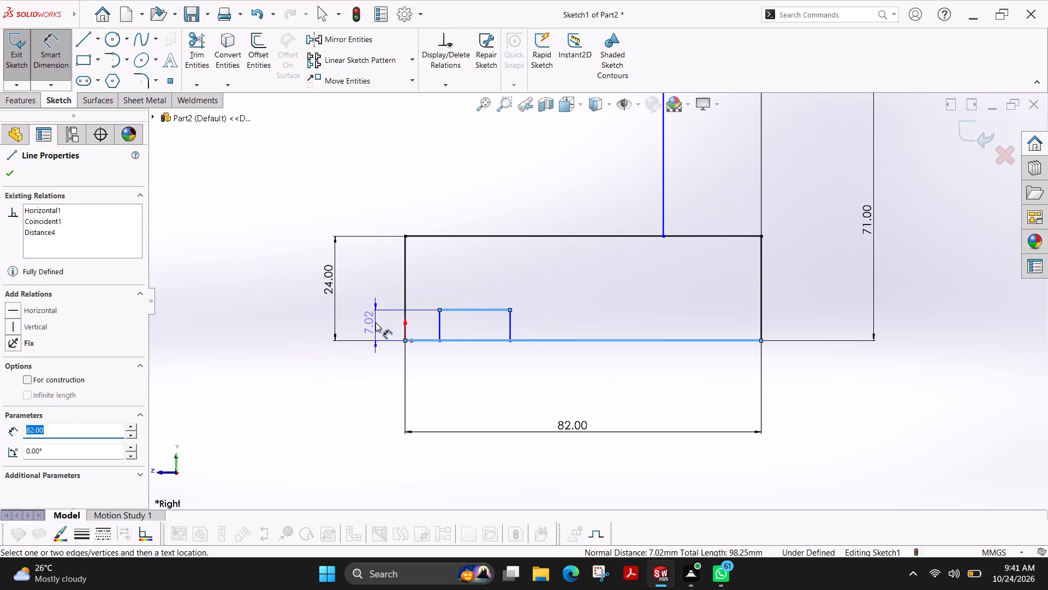
{"action": "left_click", "coordinate": [376, 322]}
{"action": "key", "text": "8"}
{"action": "key", "text": "Return"}
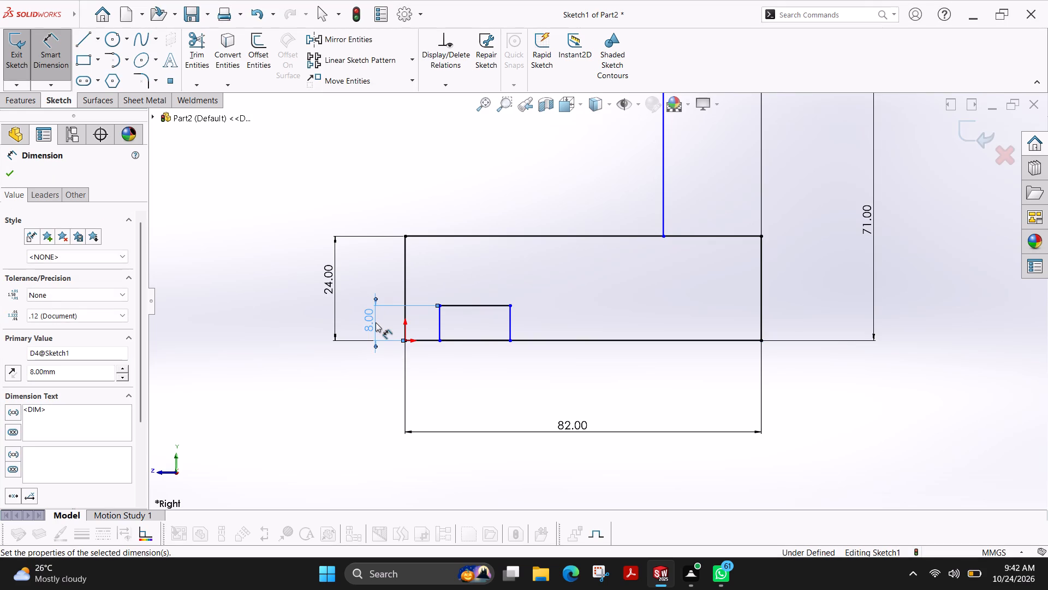
Dimension the small rectangle's width between its two vertical sides to 26 mm.
{"action": "left_click", "coordinate": [437, 330]}
{"action": "left_click", "coordinate": [509, 322]}
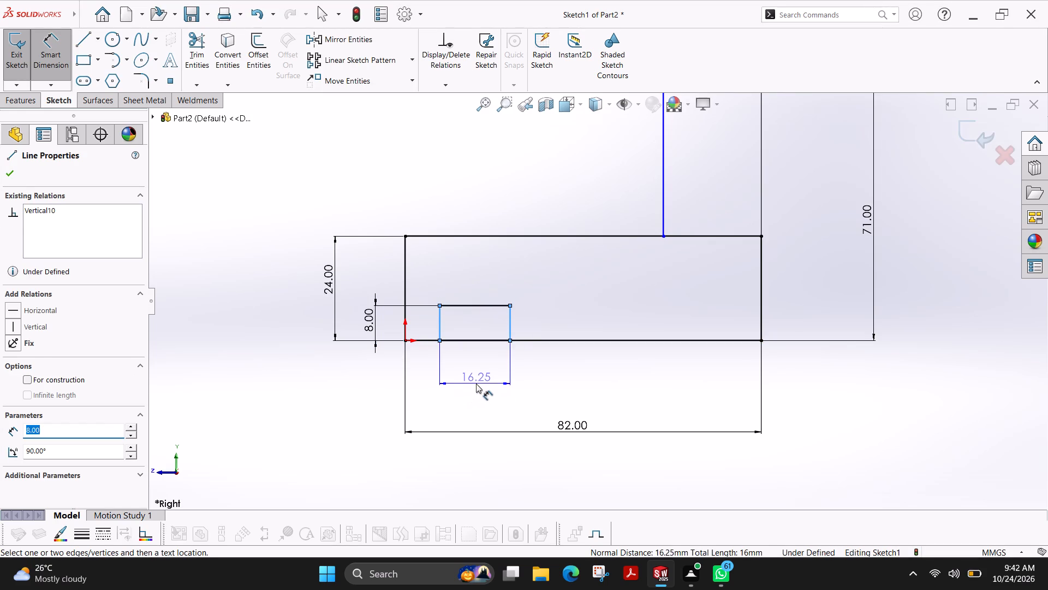
{"action": "left_click", "coordinate": [472, 382]}
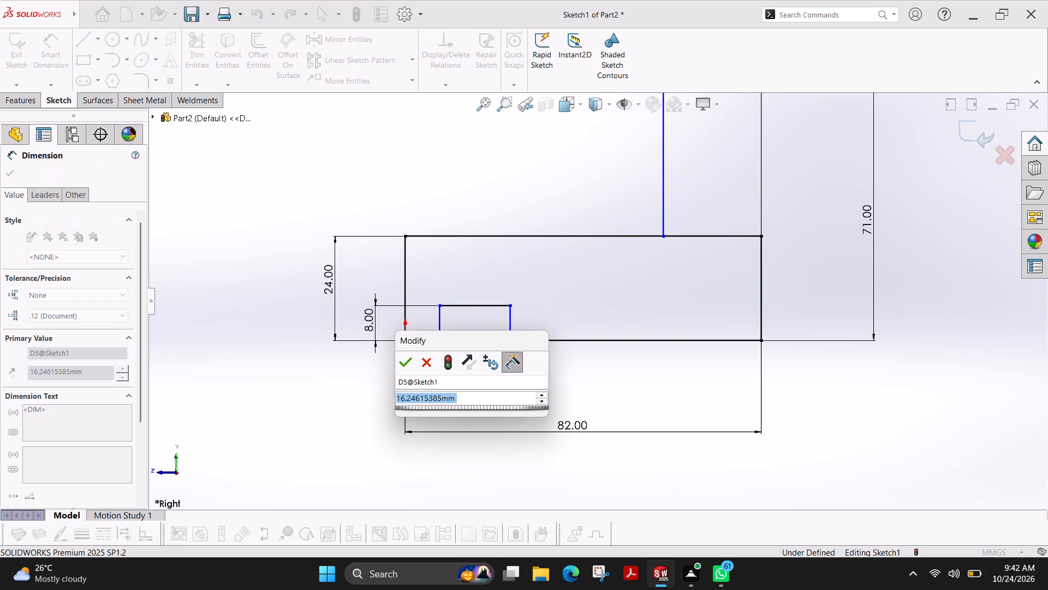
{"action": "type", "text": "26"}
{"action": "key", "text": "Return"}
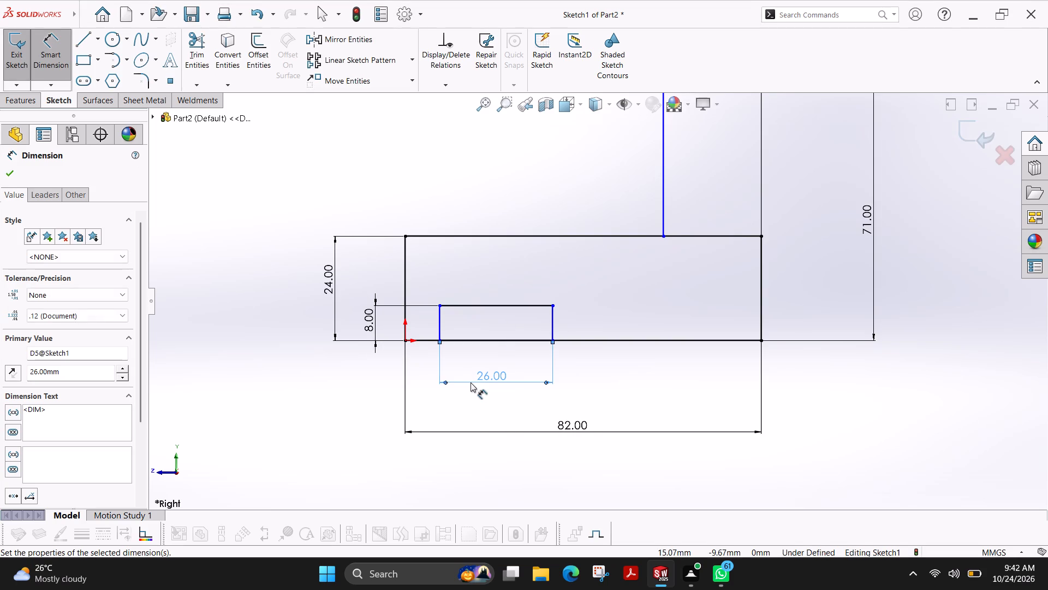
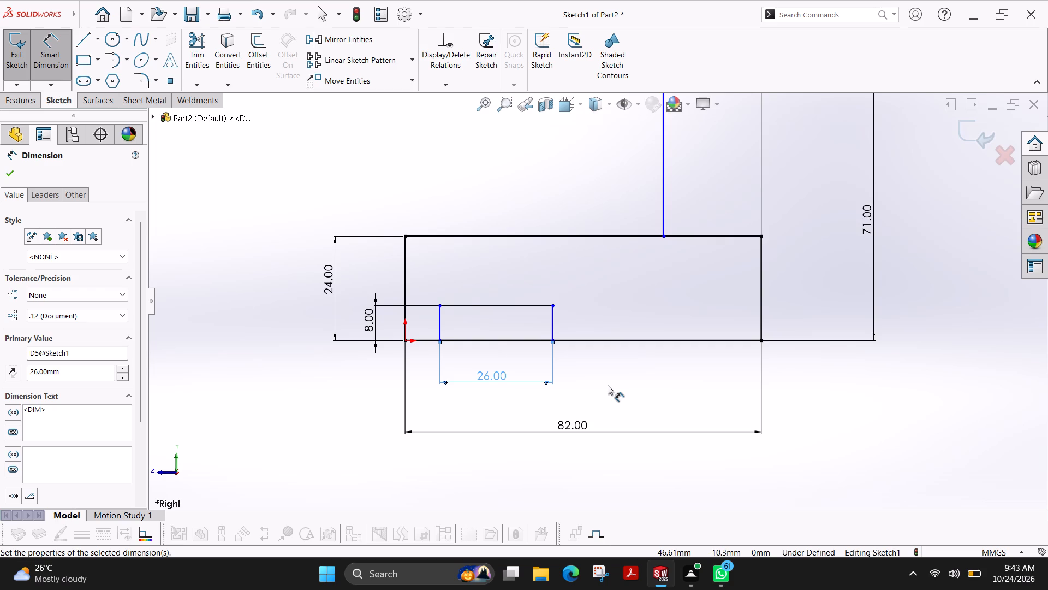
Dimension the horizontal offset between the base's left edge and the small bottom rectangle's left side to 9.5 mm.
{"action": "scroll", "coordinate": [486, 405], "scroll_direction": "down", "scroll_amount": 2}
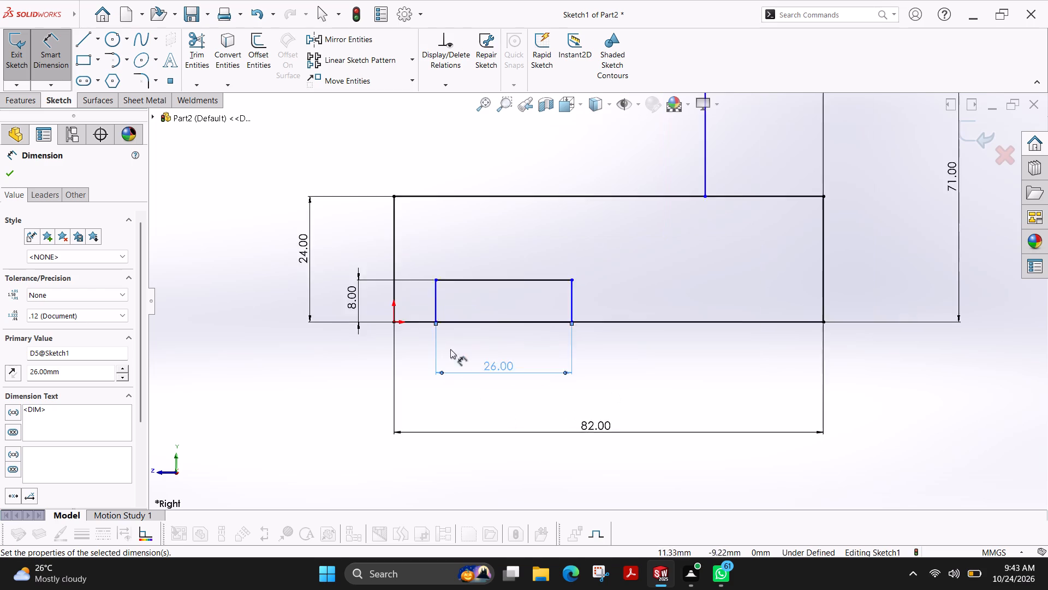
{"action": "left_click", "coordinate": [433, 288]}
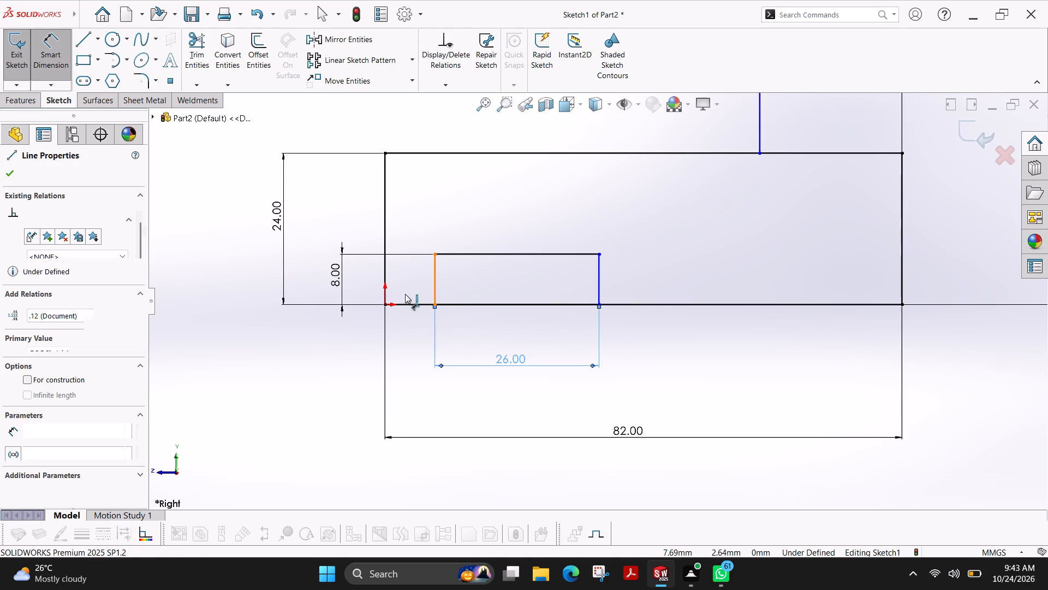
{"action": "left_click", "coordinate": [384, 276]}
{"action": "left_click", "coordinate": [406, 353]}
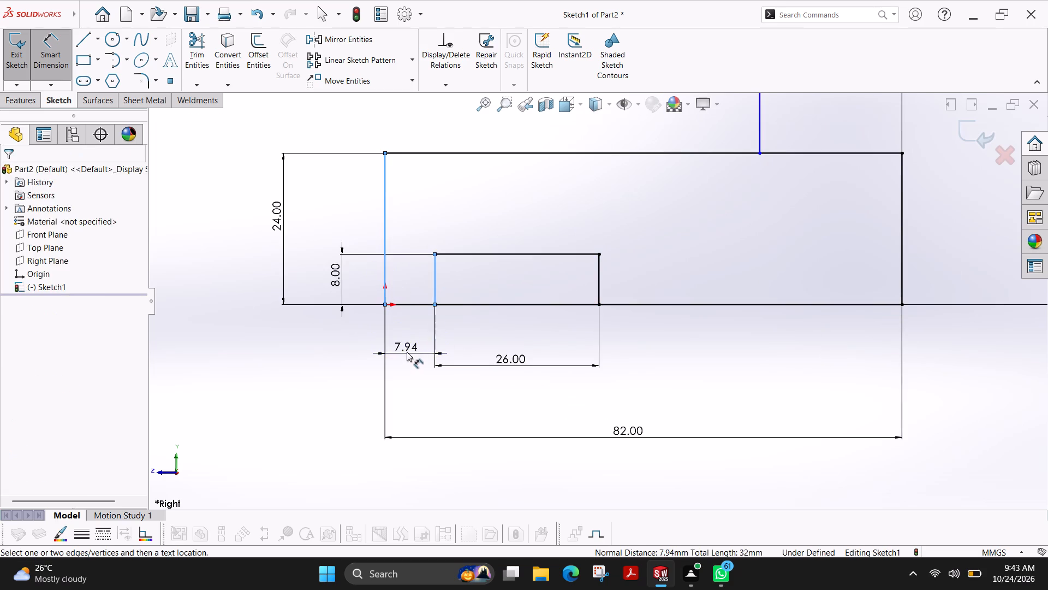
{"action": "key", "text": "9"}
{"action": "type", "text": ".5"}
{"action": "key", "text": "Return"}
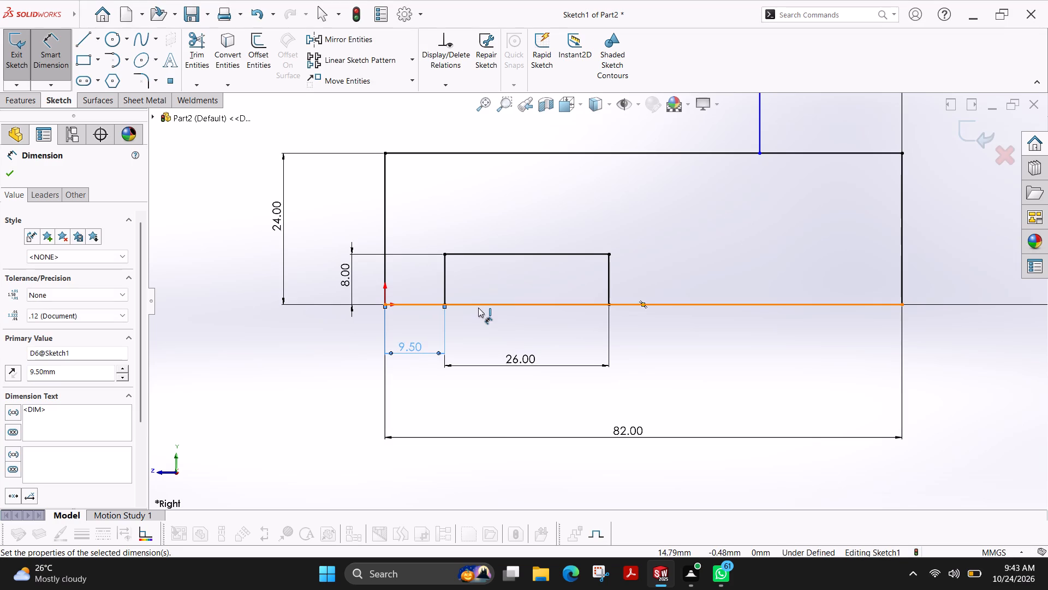
{"action": "scroll", "coordinate": [520, 268], "scroll_direction": "up", "scroll_amount": 1}
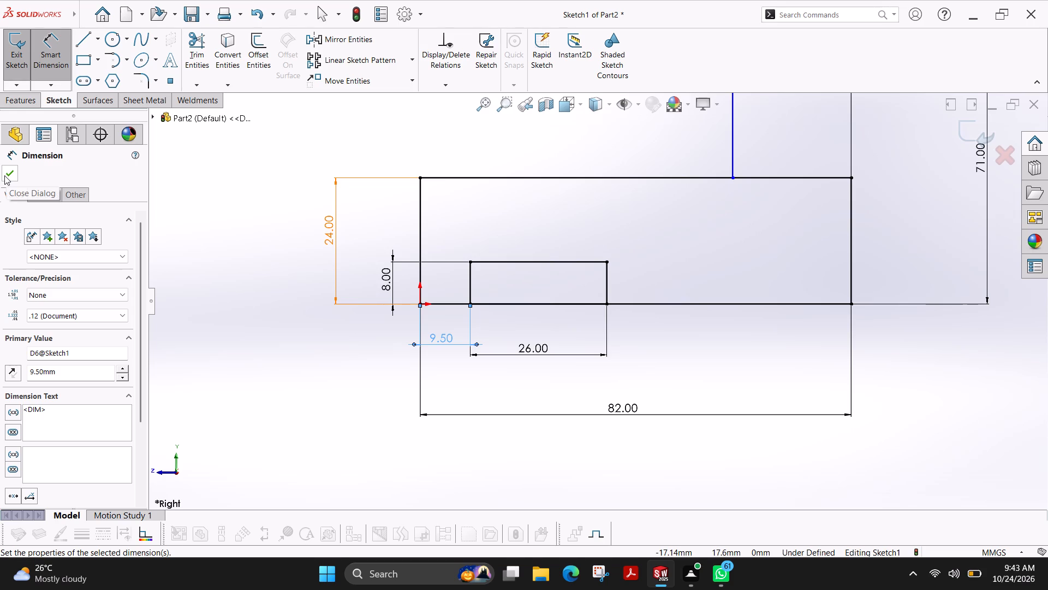
{"action": "left_click", "coordinate": [4, 175]}
Sketch a corner rectangle about 9.4 mm wide and 16.4 mm deep, hanging down from the upright's top edge.
{"action": "scroll", "coordinate": [605, 358], "scroll_direction": "up", "scroll_amount": 3}
{"action": "scroll", "coordinate": [674, 238], "scroll_direction": "down", "scroll_amount": 1}
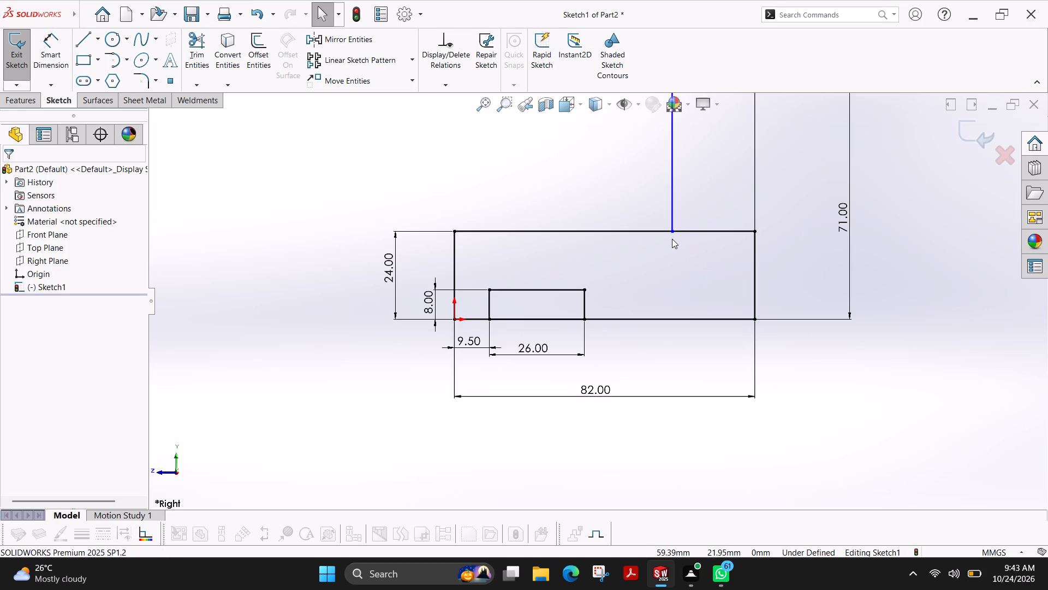
{"action": "scroll", "coordinate": [672, 239], "scroll_direction": "up", "scroll_amount": 1}
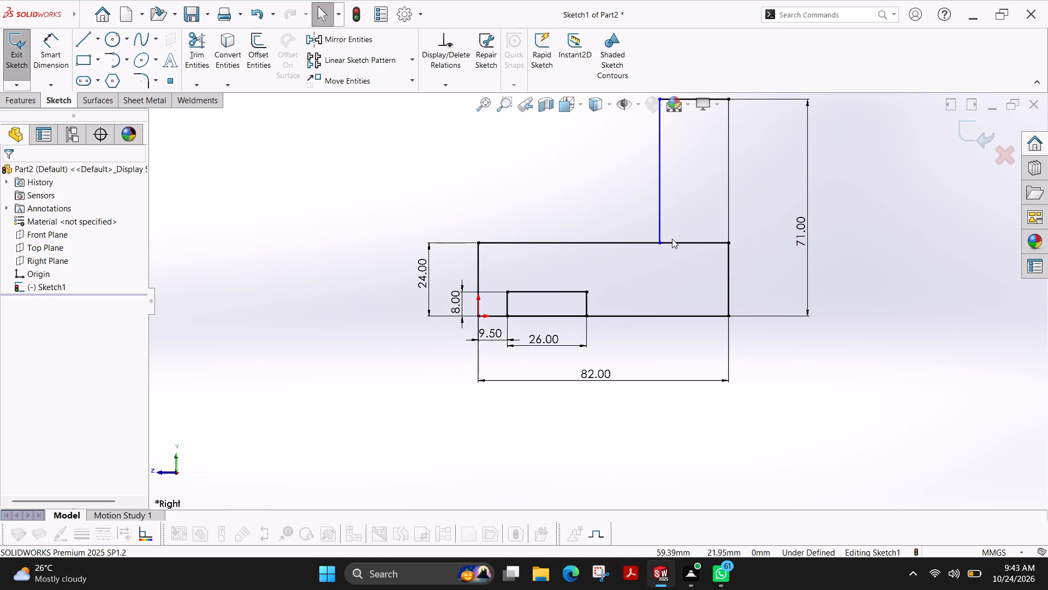
{"action": "scroll", "coordinate": [718, 199], "scroll_direction": "up", "scroll_amount": 2}
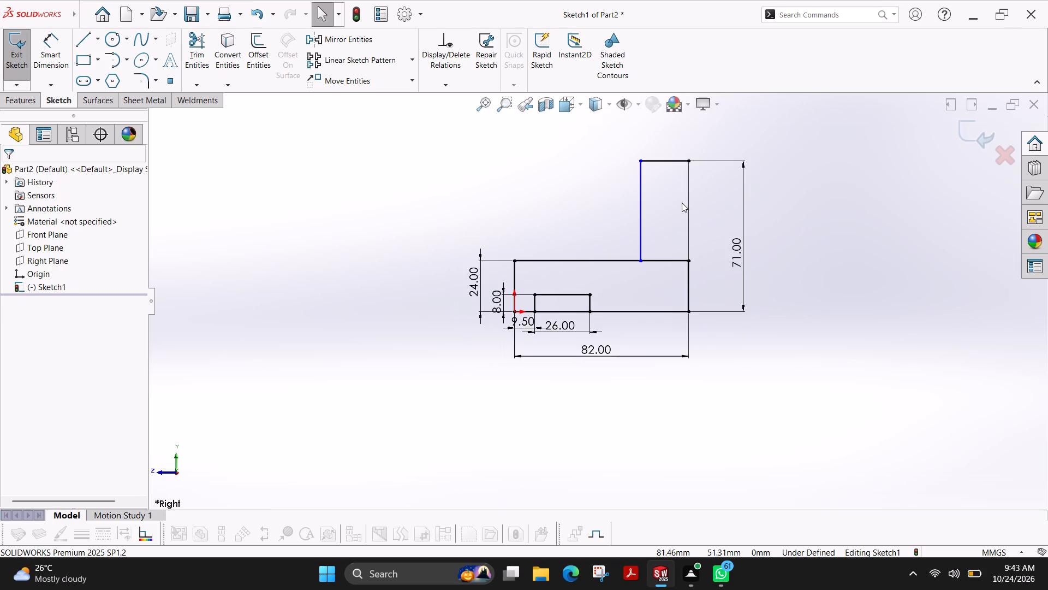
{"action": "scroll", "coordinate": [671, 203], "scroll_direction": "down", "scroll_amount": 2}
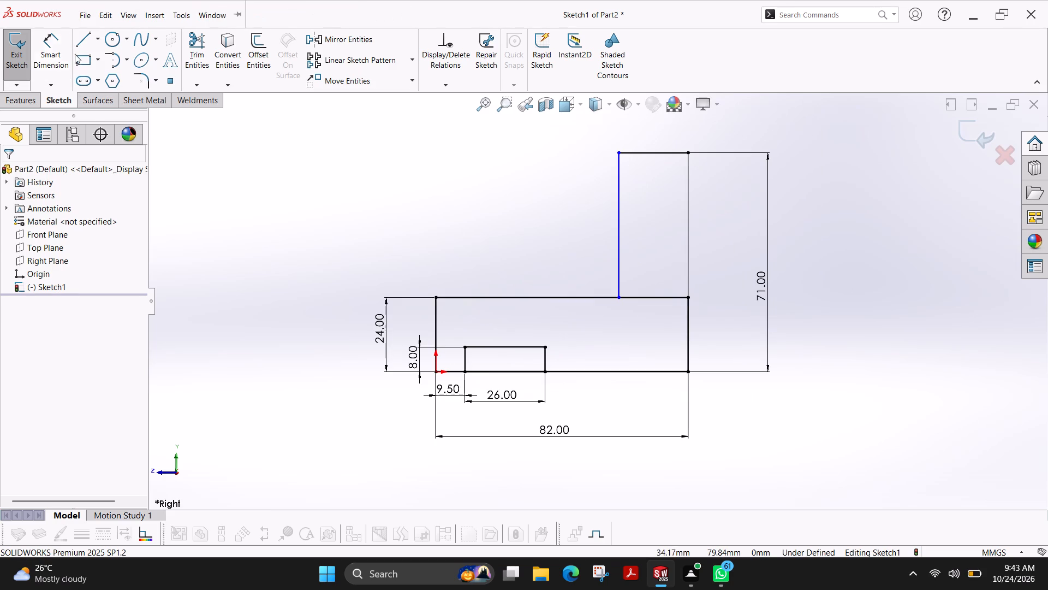
{"action": "left_click", "coordinate": [82, 58]}
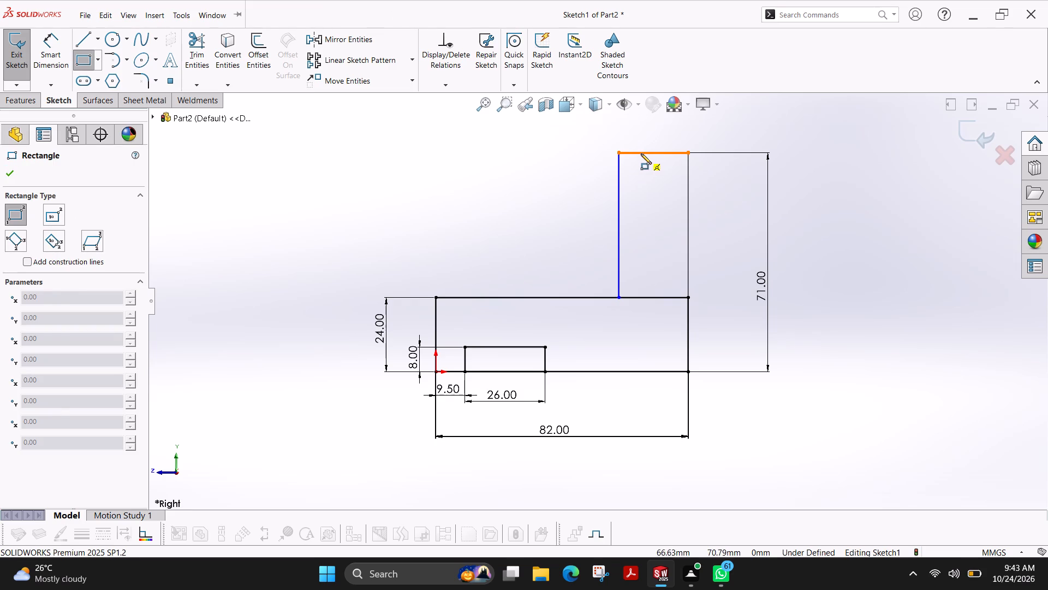
{"action": "left_click", "coordinate": [640, 153]}
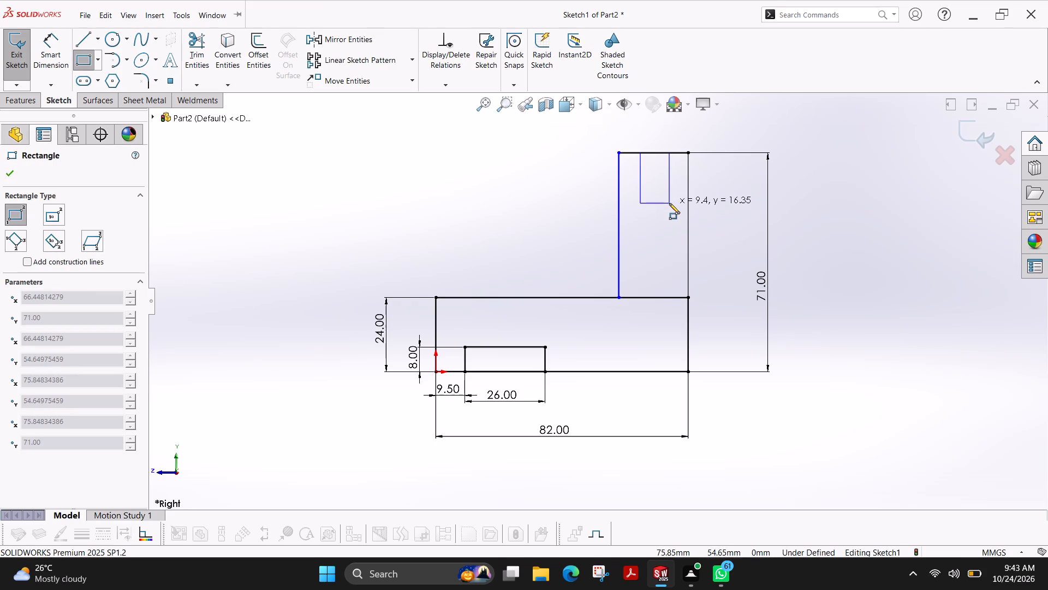
{"action": "left_click", "coordinate": [669, 203]}
{"action": "left_click", "coordinate": [11, 173]}
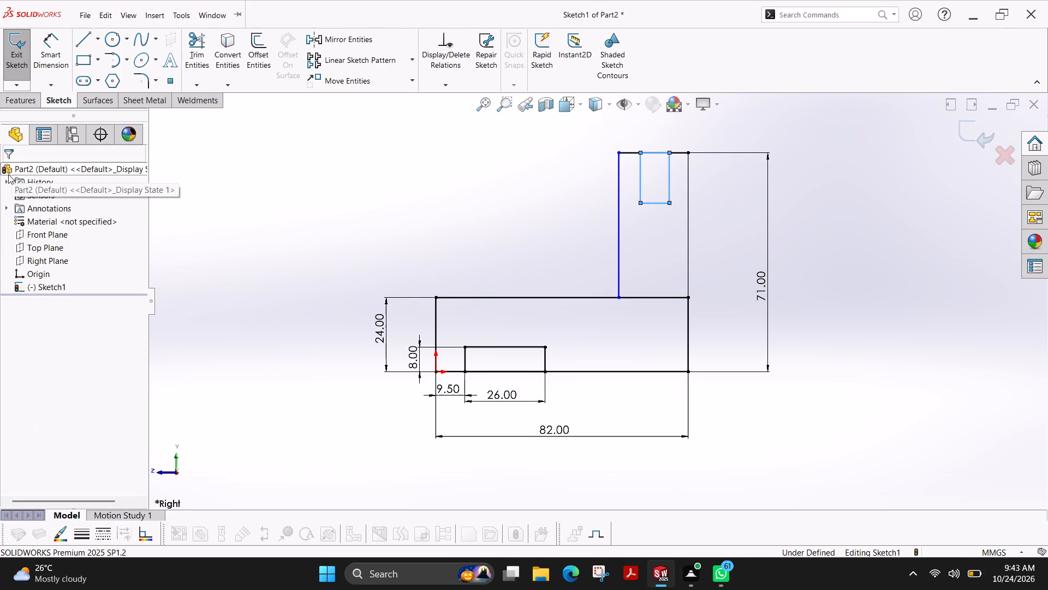
Dimension the new top rectangle's width between its two vertical sides to 13 mm.
{"action": "left_click", "coordinate": [59, 48]}
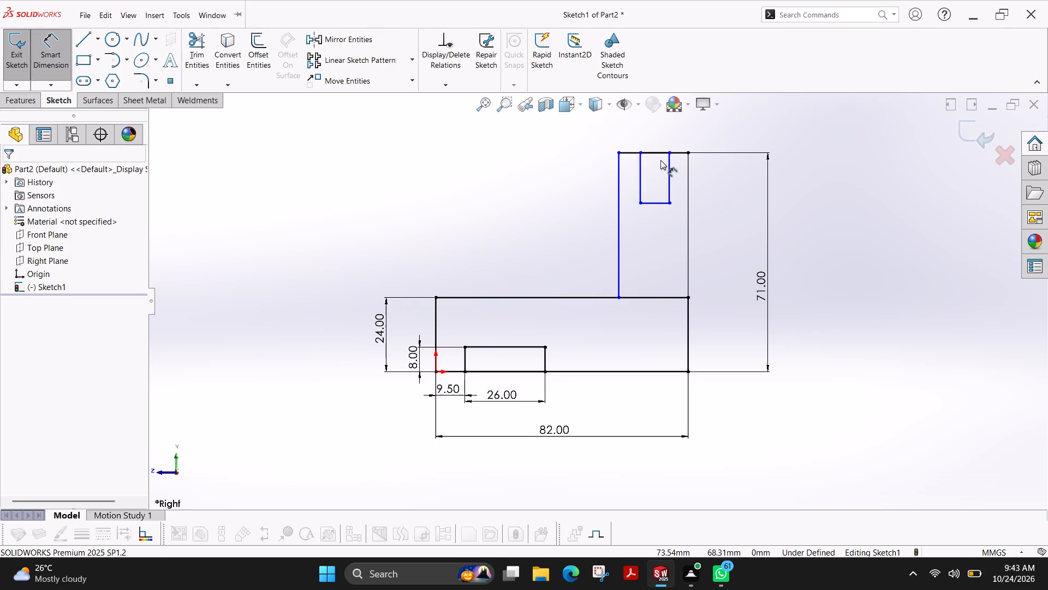
{"action": "left_click", "coordinate": [640, 169]}
{"action": "left_click", "coordinate": [669, 169]}
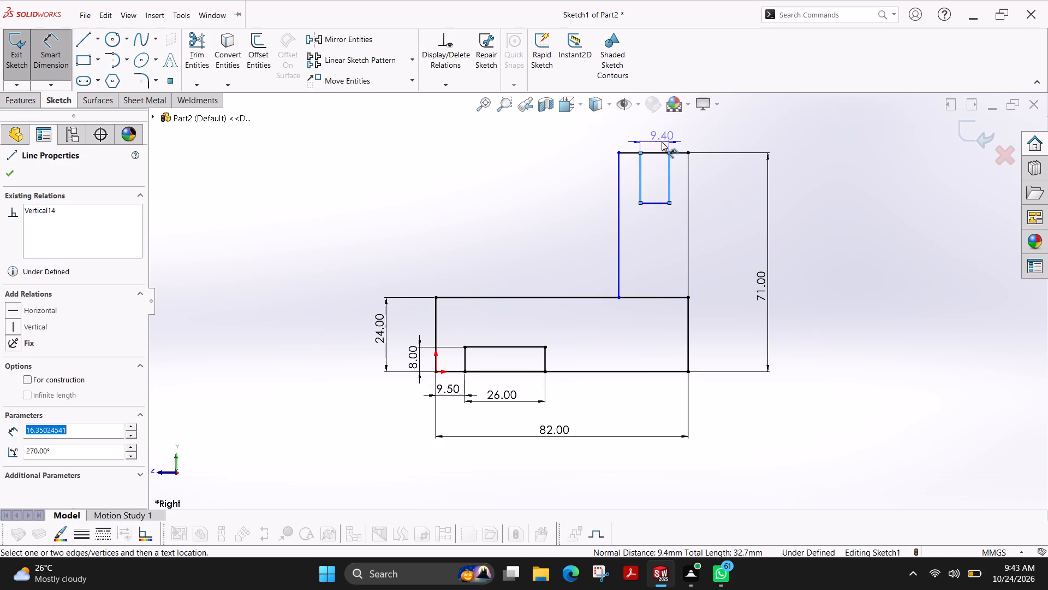
{"action": "scroll", "coordinate": [662, 141], "scroll_direction": "up", "scroll_amount": 1}
{"action": "left_click", "coordinate": [647, 145]}
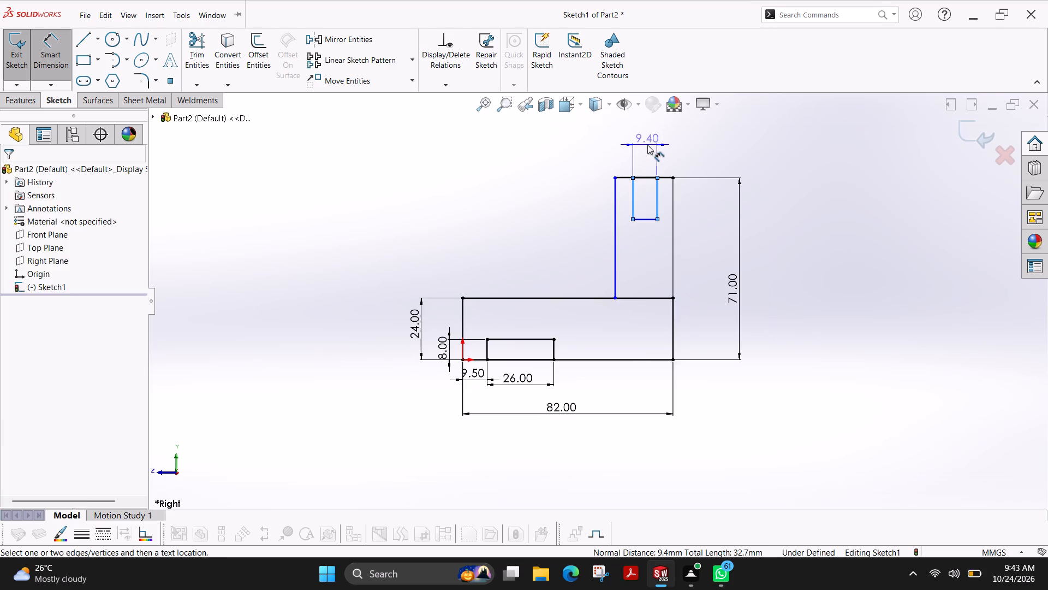
{"action": "type", "text": "13"}
{"action": "key", "text": "Return"}
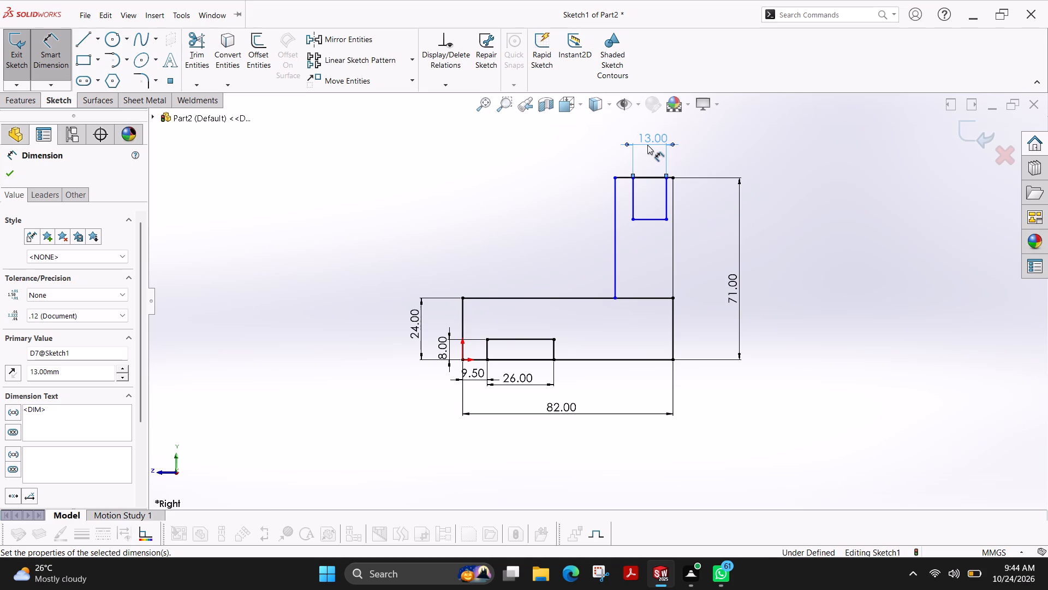
Dimension the upright's width between its left and right vertical edges to 35 mm.
{"action": "scroll", "coordinate": [675, 248], "scroll_direction": "down", "scroll_amount": 5}
{"action": "scroll", "coordinate": [577, 175], "scroll_direction": "down", "scroll_amount": 2}
{"action": "scroll", "coordinate": [577, 175], "scroll_direction": "up", "scroll_amount": 3}
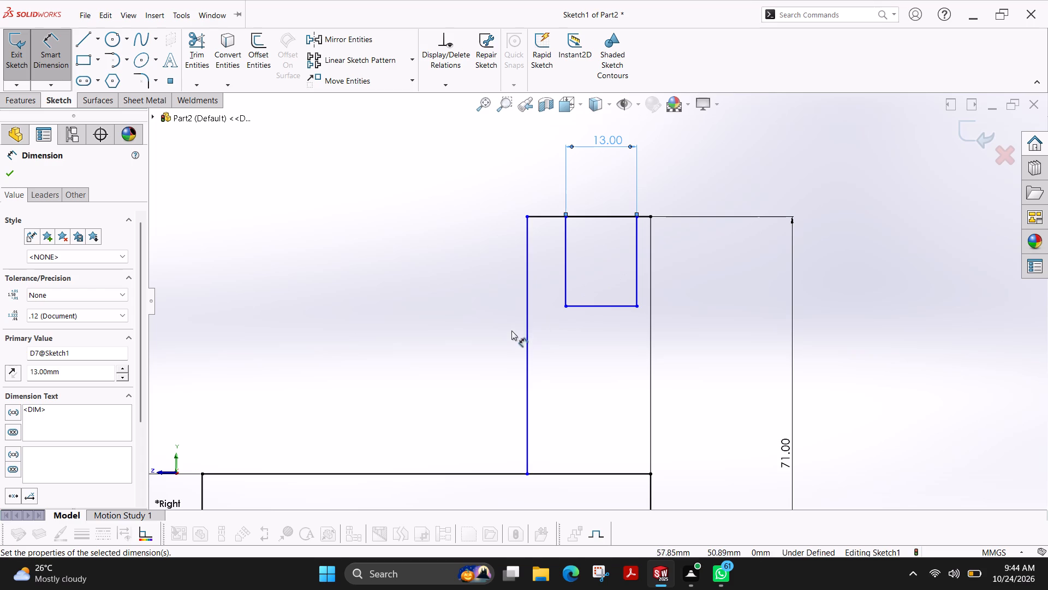
{"action": "left_click", "coordinate": [528, 315]}
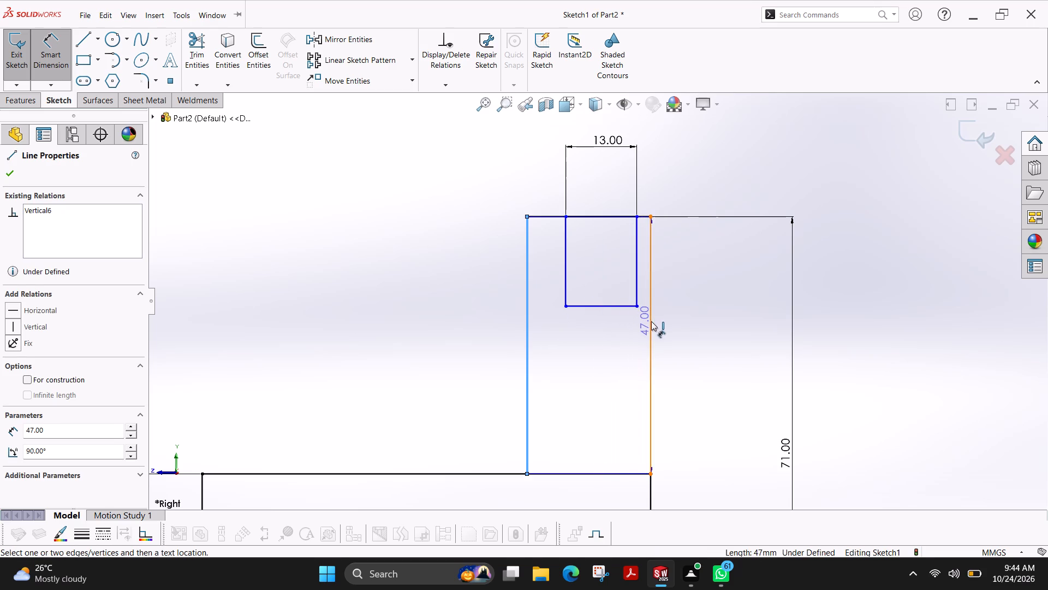
{"action": "left_click", "coordinate": [651, 321]}
{"action": "scroll", "coordinate": [634, 202], "scroll_direction": "up", "scroll_amount": 3}
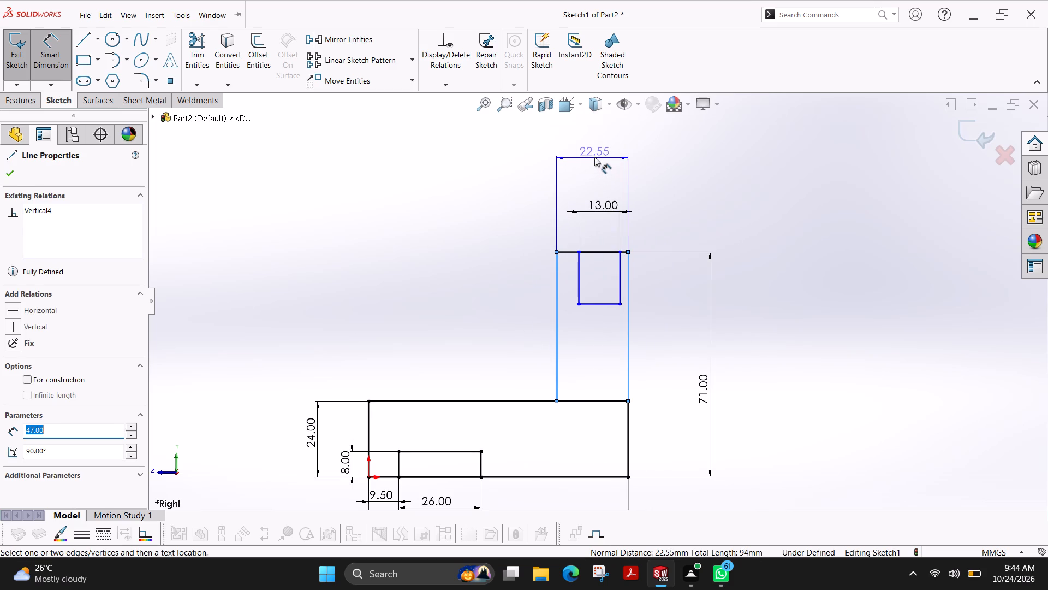
{"action": "left_click", "coordinate": [594, 156]}
{"action": "type", "text": "35"}
{"action": "key", "text": "Return"}
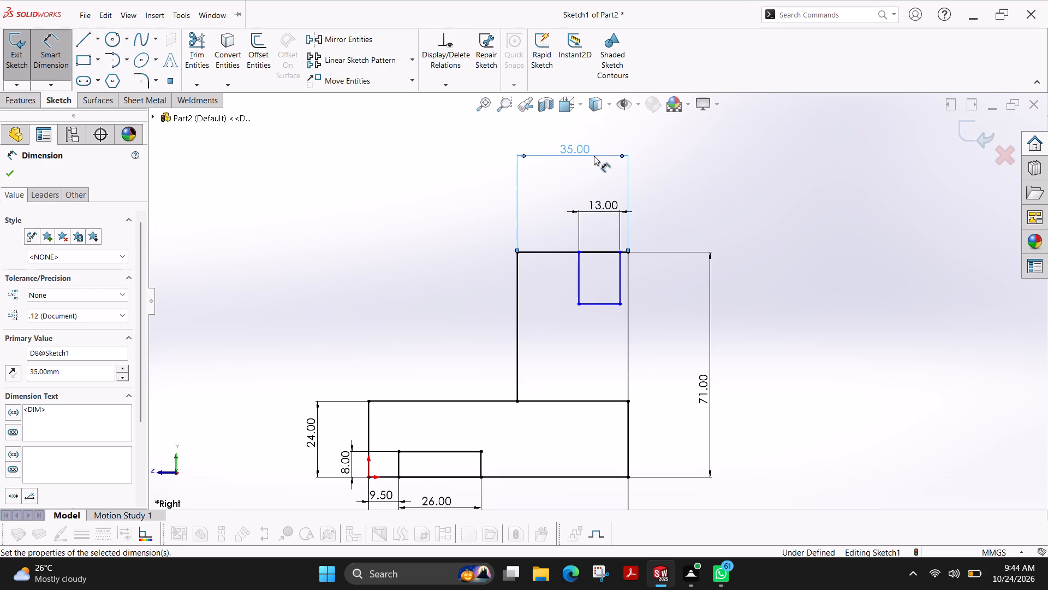
Dimension the offset from the upright's left edge to the top rectangle's left side to 11 mm.
{"action": "left_click", "coordinate": [580, 280]}
{"action": "left_click", "coordinate": [520, 287]}
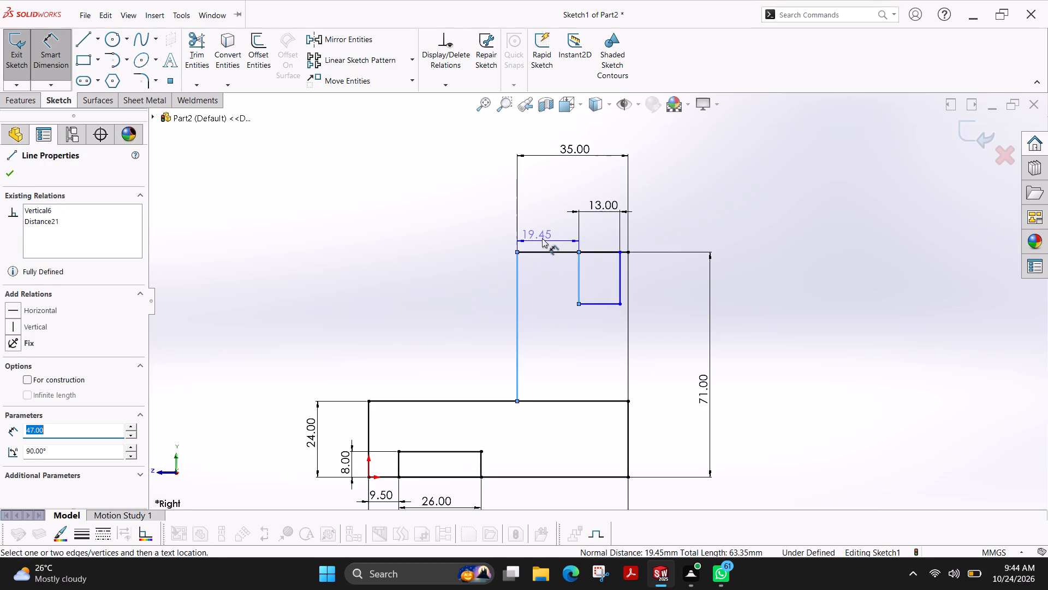
{"action": "left_click", "coordinate": [543, 237]}
{"action": "type", "text": "11"}
{"action": "key", "text": "Return"}
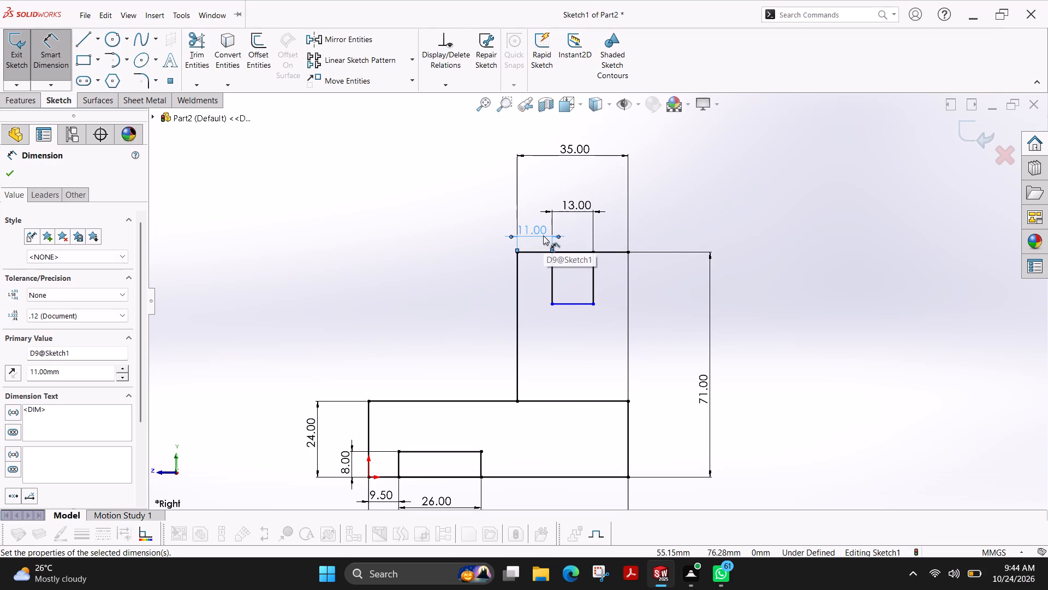
Dimension the top rectangle's depth along its left side to 17 mm and finish dimensioning.
{"action": "left_click", "coordinate": [517, 312]}
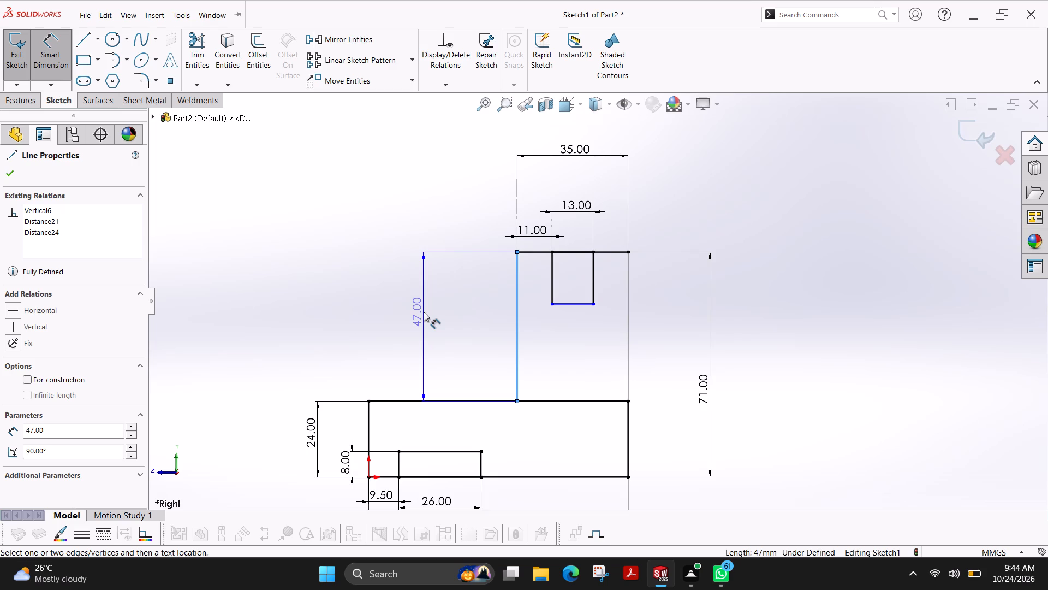
{"action": "key", "text": "Escape"}
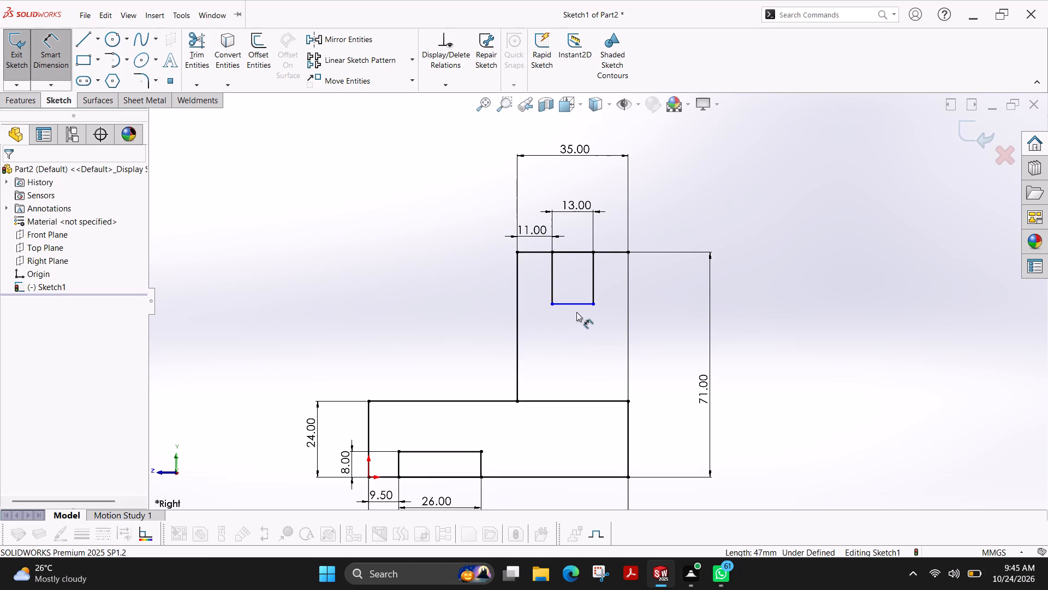
{"action": "left_click", "coordinate": [550, 281]}
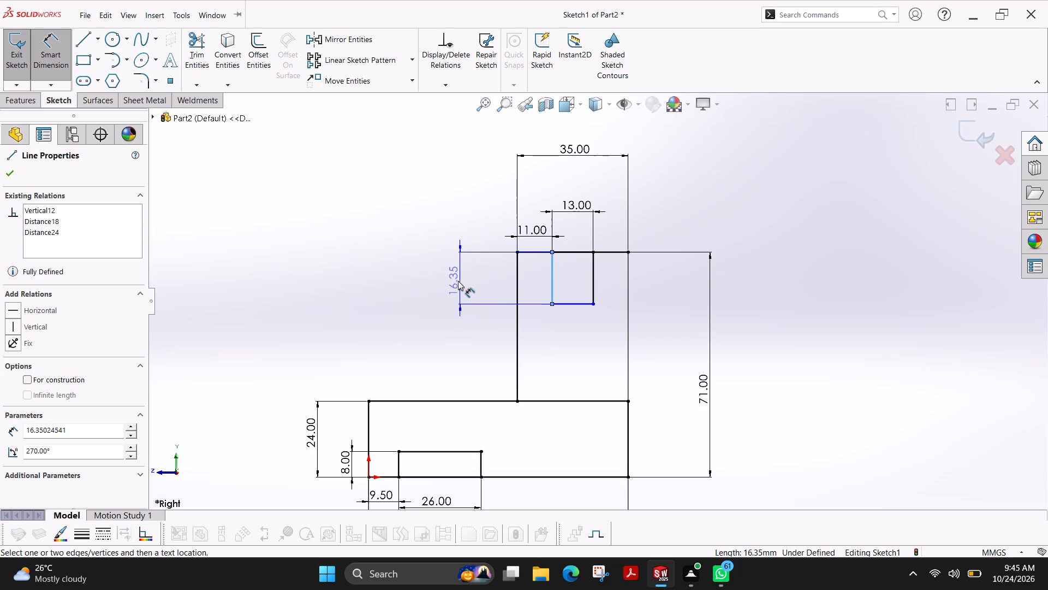
{"action": "left_click", "coordinate": [458, 281]}
{"action": "type", "text": "17"}
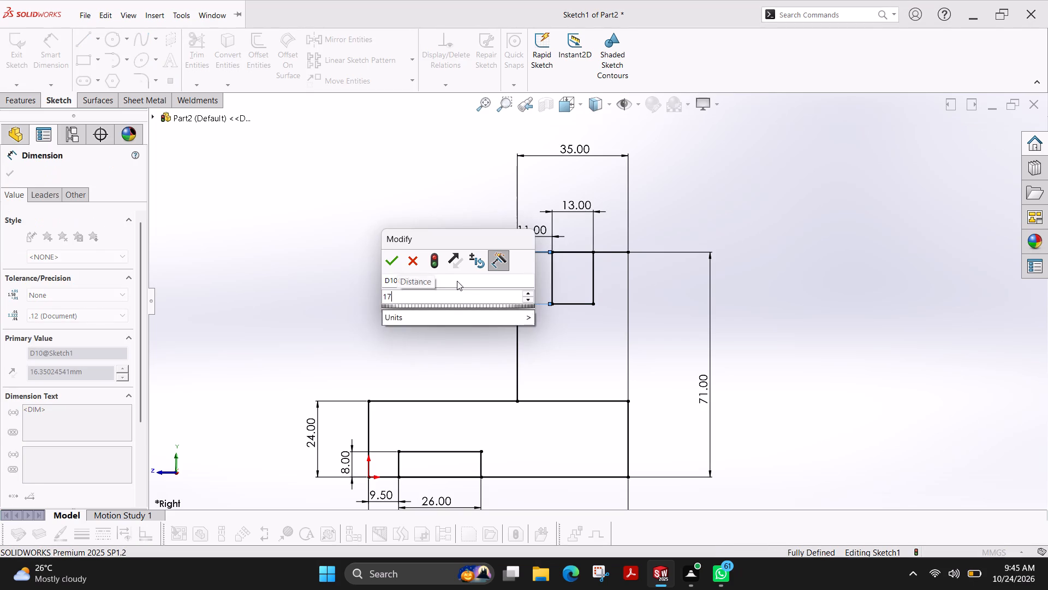
{"action": "key", "text": "Return"}
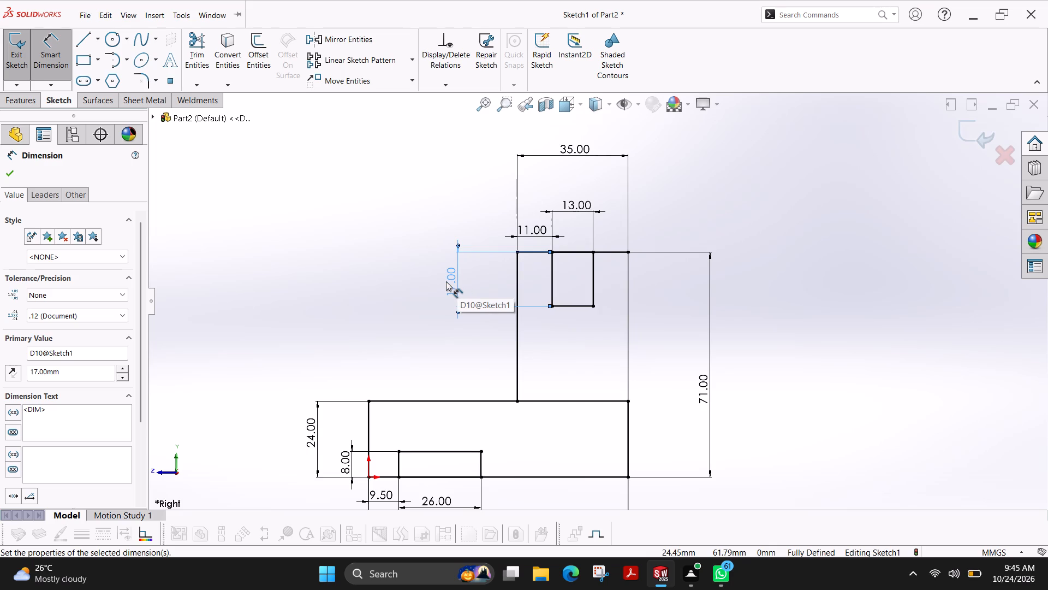
{"action": "left_click", "coordinate": [5, 178]}
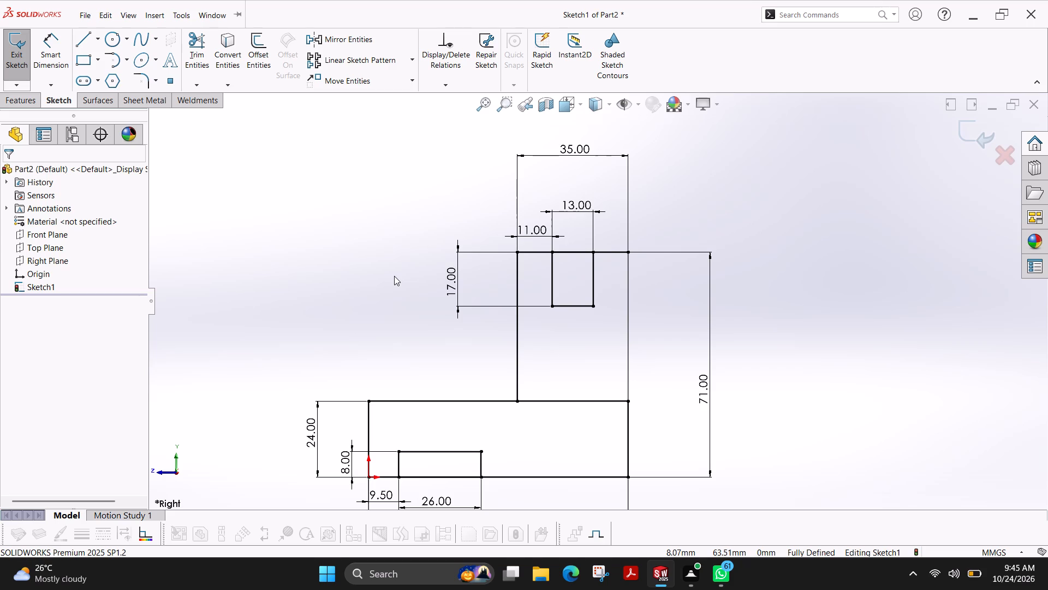
Trim the upright's top edge across the top rectangle and the base's bottom edge across the small rectangle to open both notches.
{"action": "left_click", "coordinate": [192, 50]}
{"action": "left_click_drag", "start_coordinate": [571, 234], "coordinate": [574, 264]}
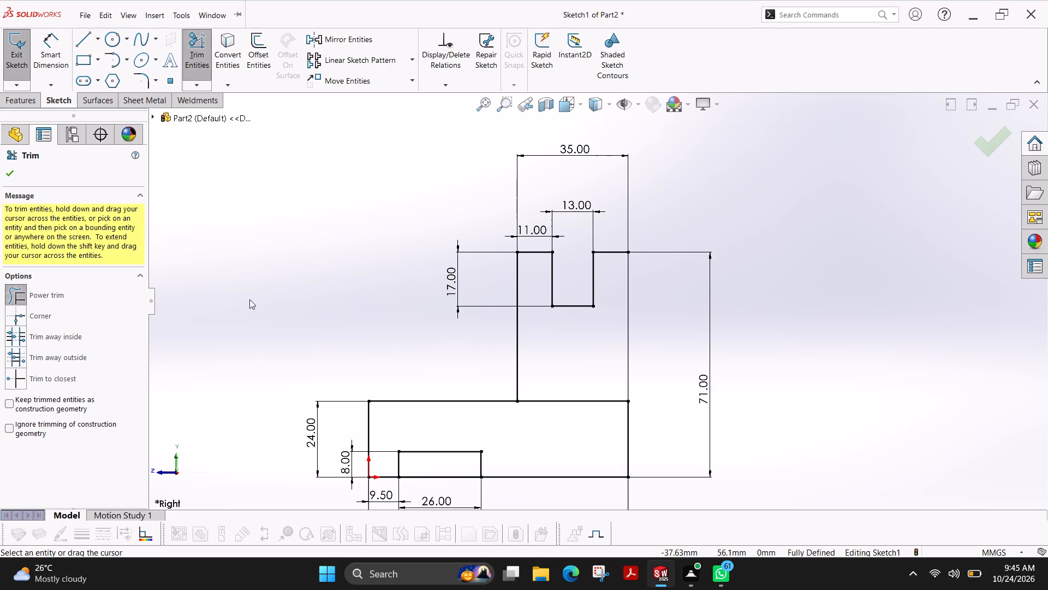
{"action": "scroll", "coordinate": [442, 465], "scroll_direction": "up", "scroll_amount": 2}
{"action": "scroll", "coordinate": [462, 451], "scroll_direction": "down", "scroll_amount": 2}
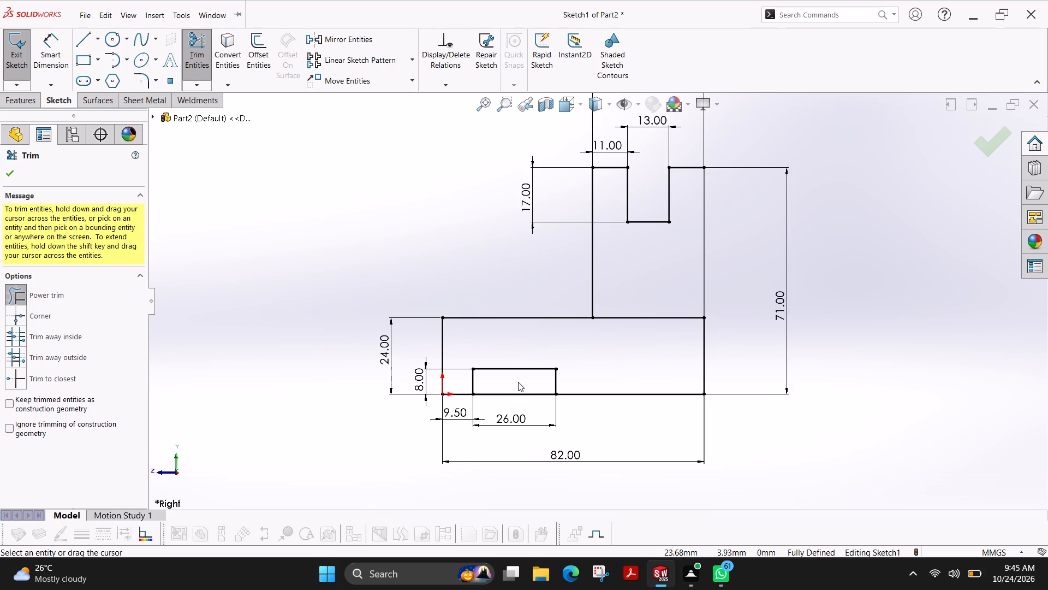
{"action": "left_click_drag", "start_coordinate": [518, 382], "coordinate": [517, 402]}
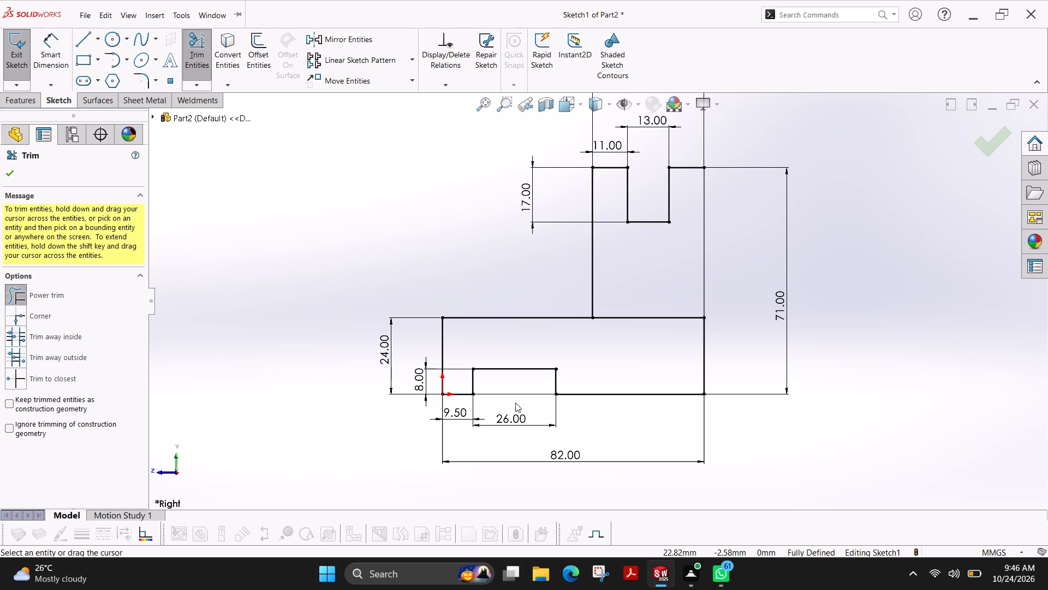
{"action": "left_click", "coordinate": [11, 171]}
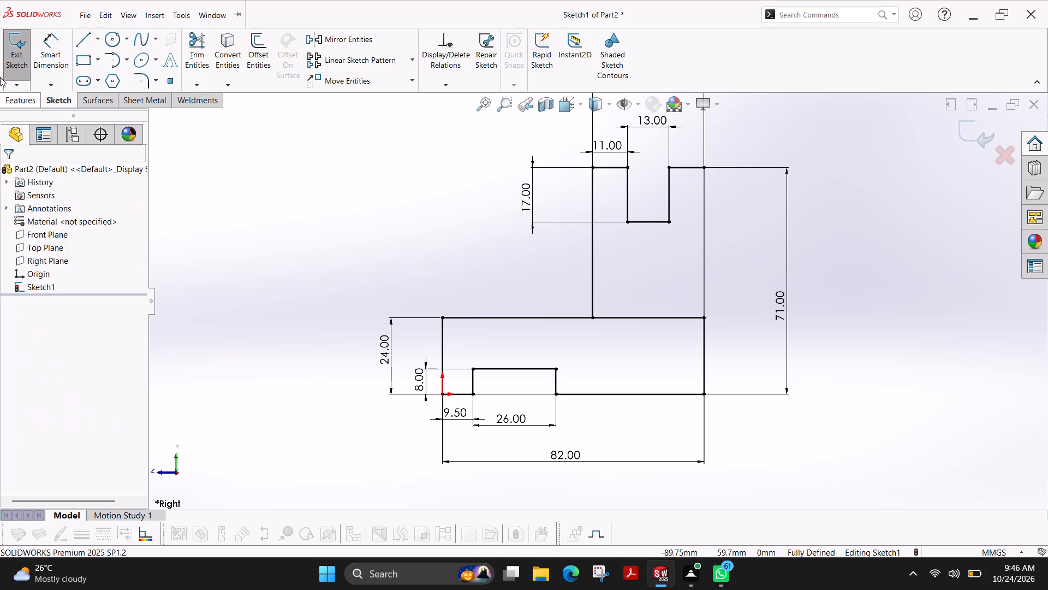
Extrude only the sketch's lower notched base region as a blind boss 95 mm deep.
{"action": "left_click", "coordinate": [21, 97]}
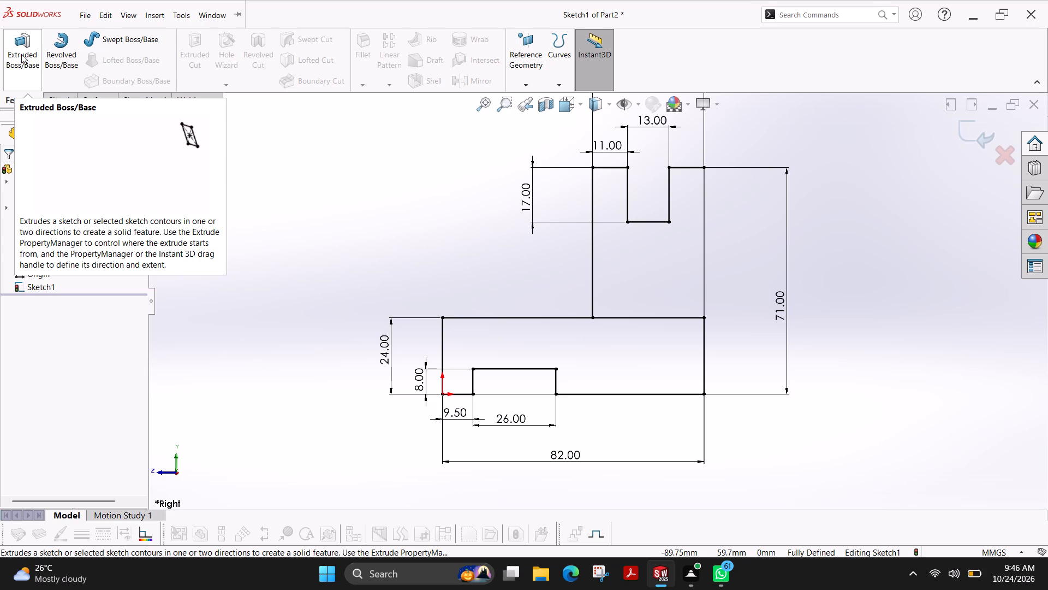
{"action": "left_click", "coordinate": [30, 55]}
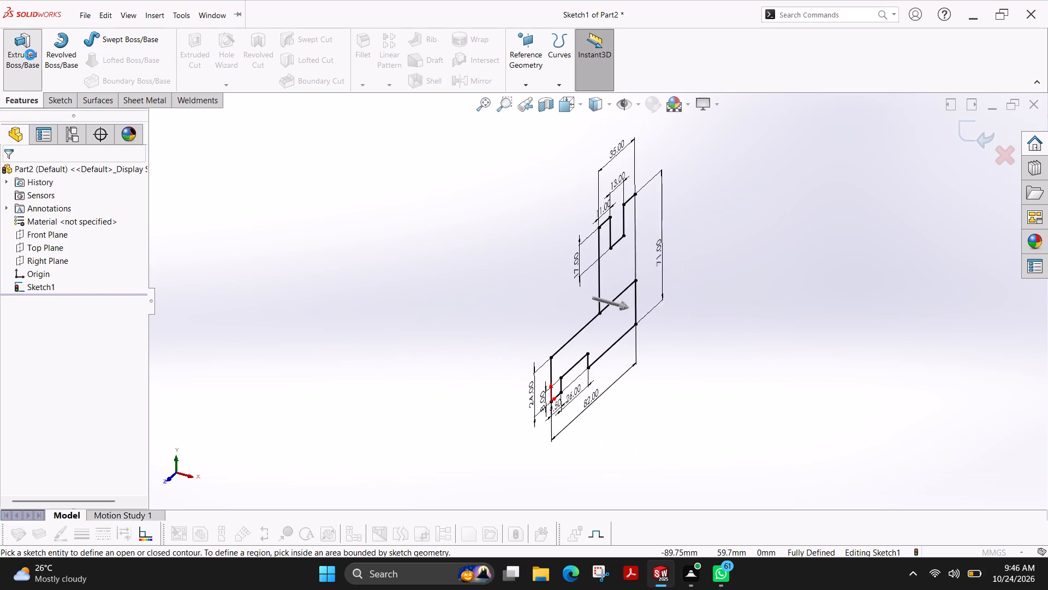
{"action": "left_click", "coordinate": [610, 329]}
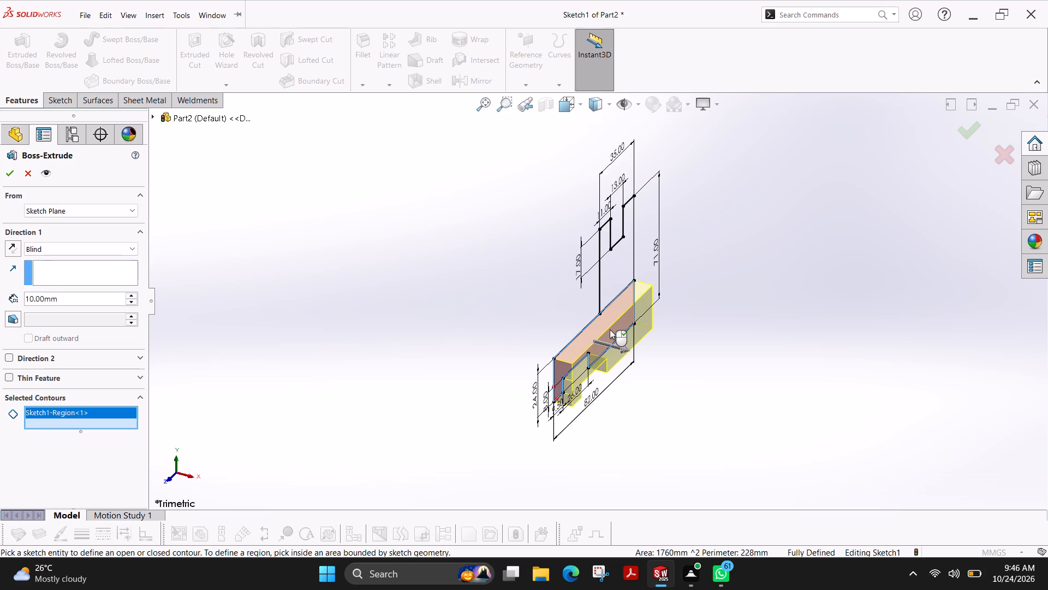
{"action": "double_click", "coordinate": [72, 299]}
{"action": "type", "text": "95"}
{"action": "key", "text": "Return"}
{"action": "key", "text": "Return"}
{"action": "key", "text": "Return"}
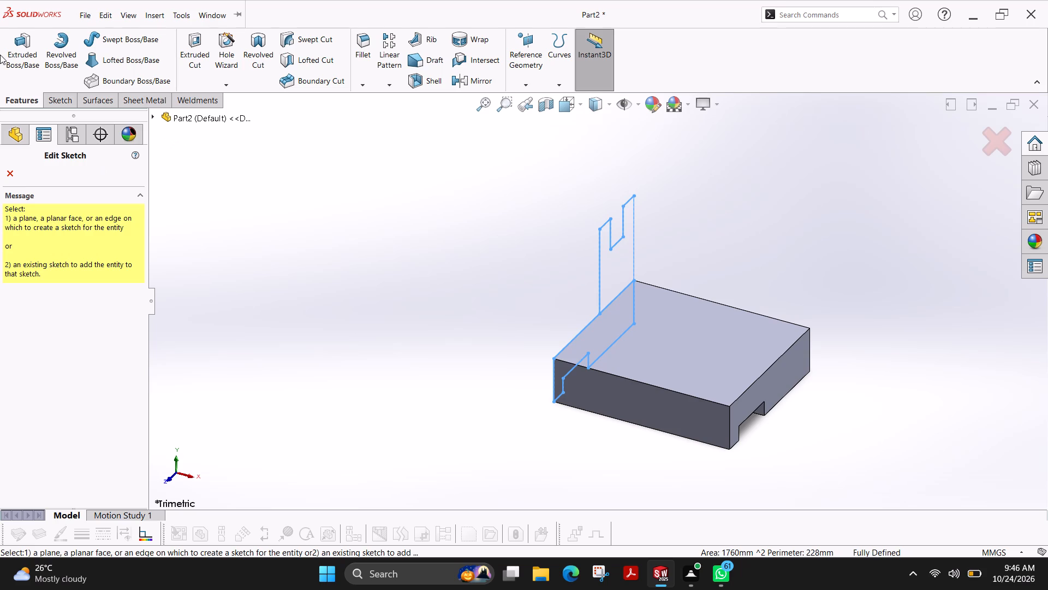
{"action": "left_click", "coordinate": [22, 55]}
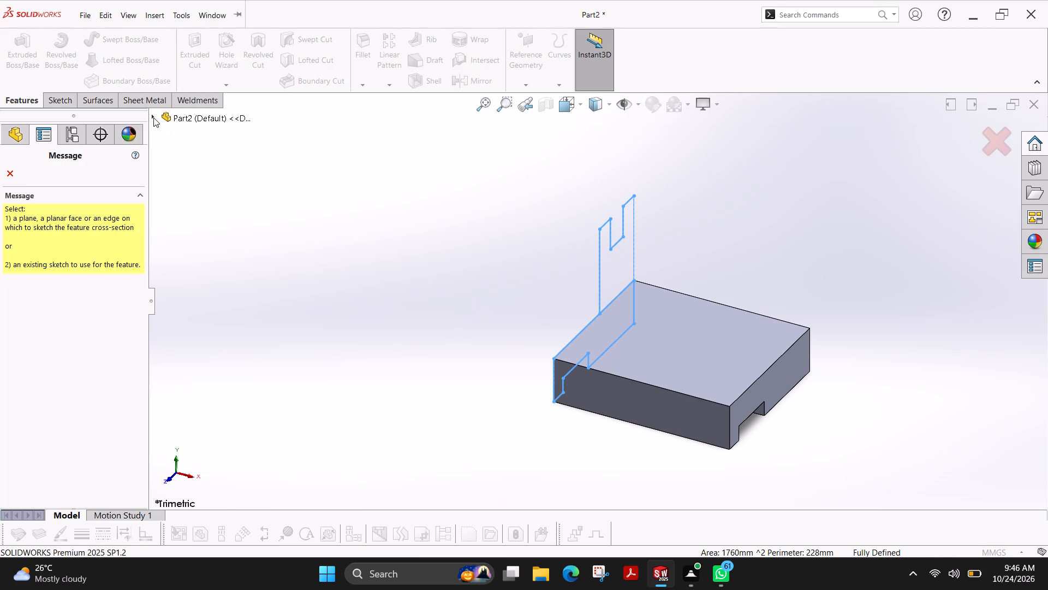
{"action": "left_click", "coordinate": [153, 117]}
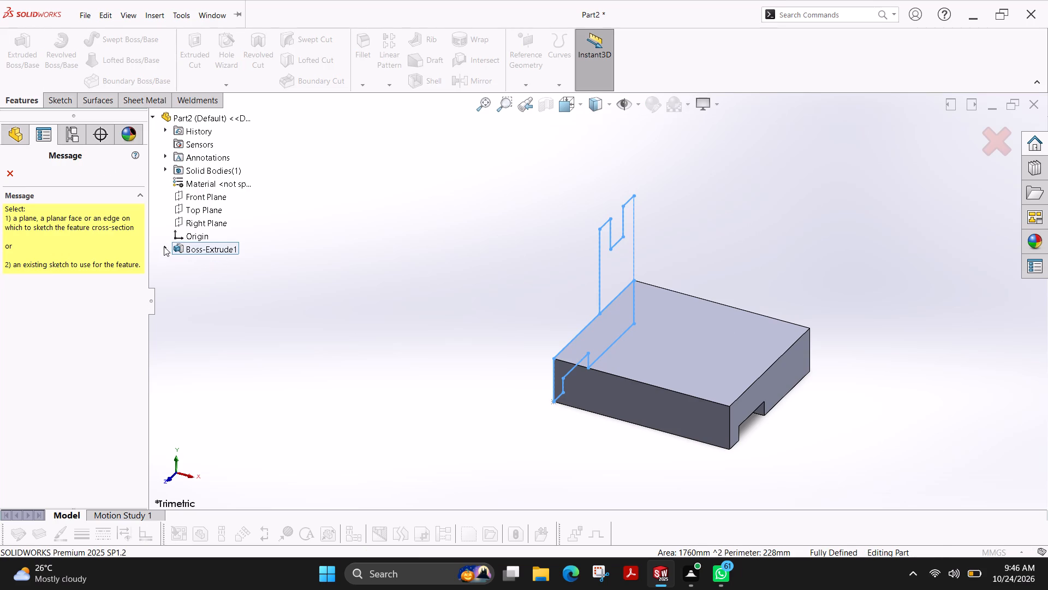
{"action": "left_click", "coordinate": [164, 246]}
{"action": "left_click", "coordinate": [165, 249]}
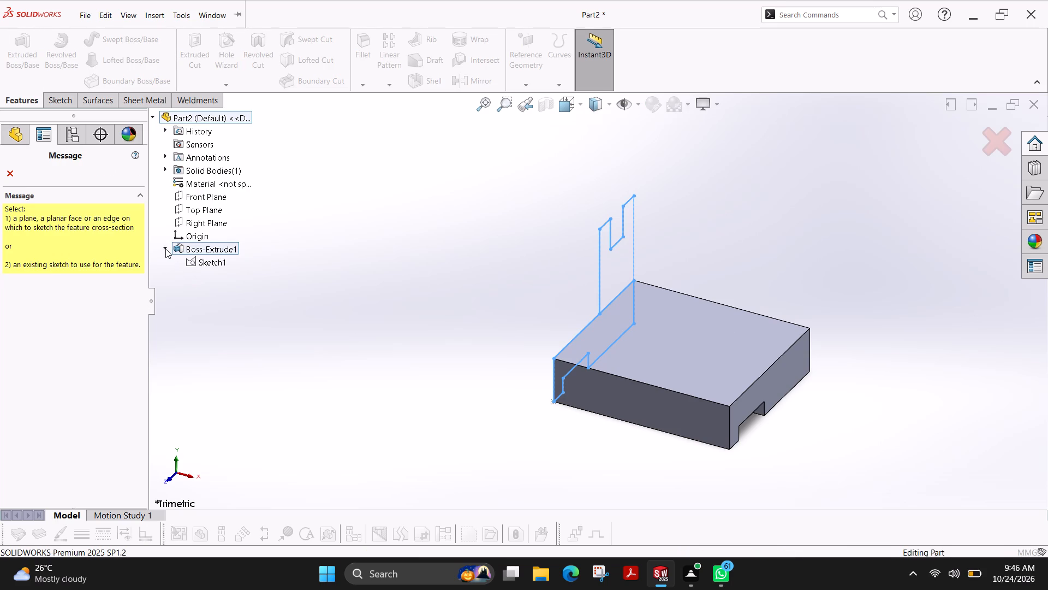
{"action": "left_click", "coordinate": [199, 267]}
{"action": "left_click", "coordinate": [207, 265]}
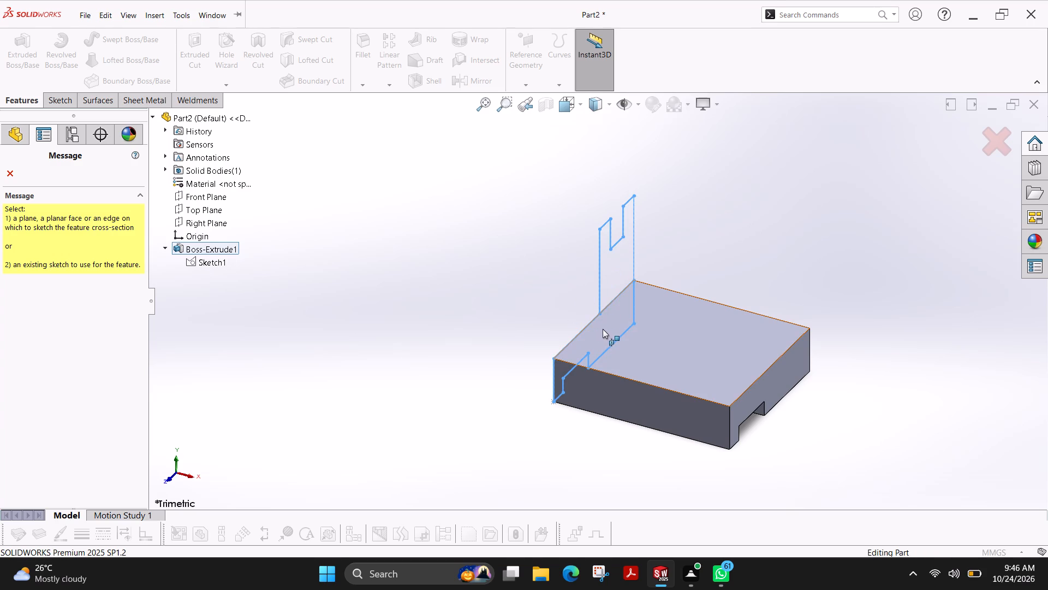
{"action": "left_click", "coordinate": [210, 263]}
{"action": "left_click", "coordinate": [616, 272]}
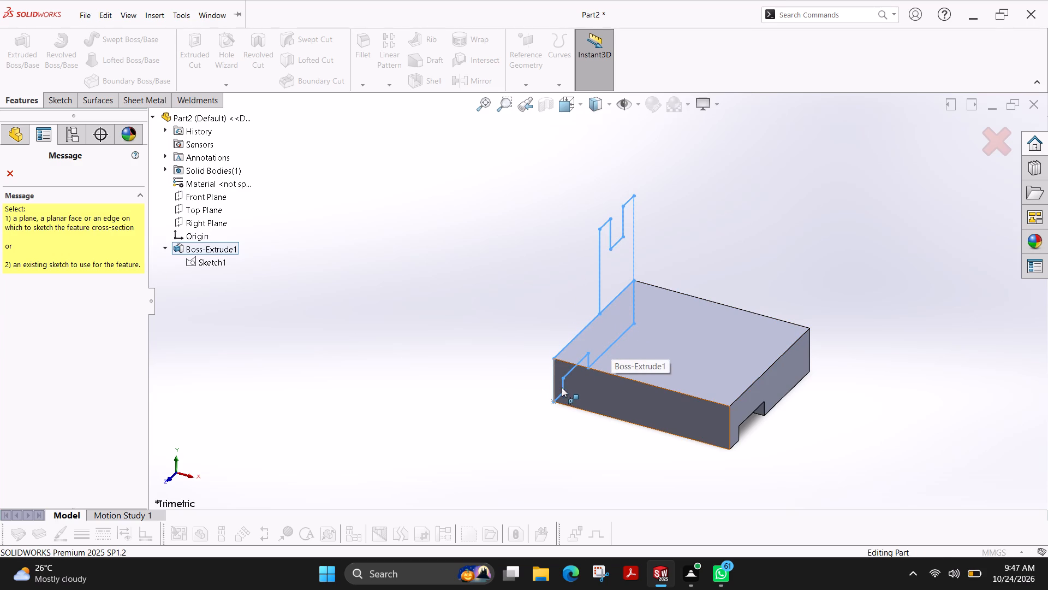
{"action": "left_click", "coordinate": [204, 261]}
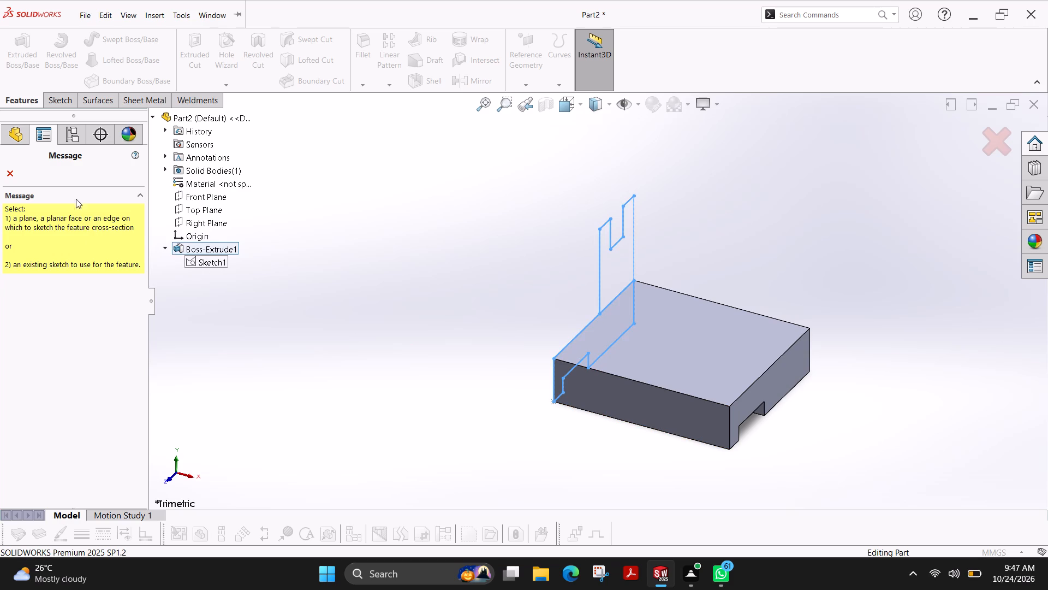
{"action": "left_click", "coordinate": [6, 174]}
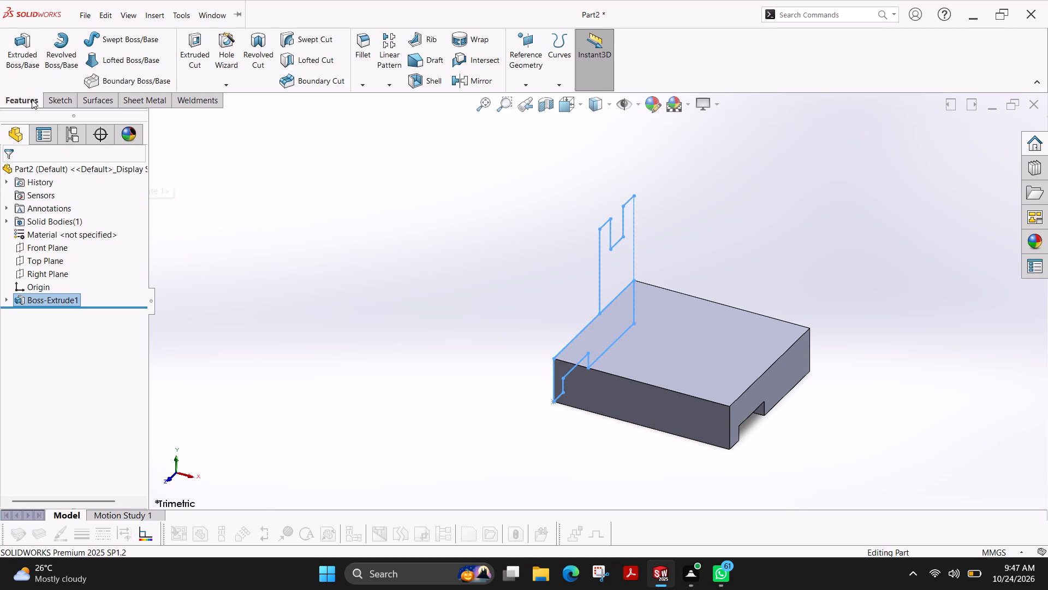
Extrude the upright's notched region from the same sketch 71 mm blind, merged with the base.
{"action": "left_click", "coordinate": [14, 69]}
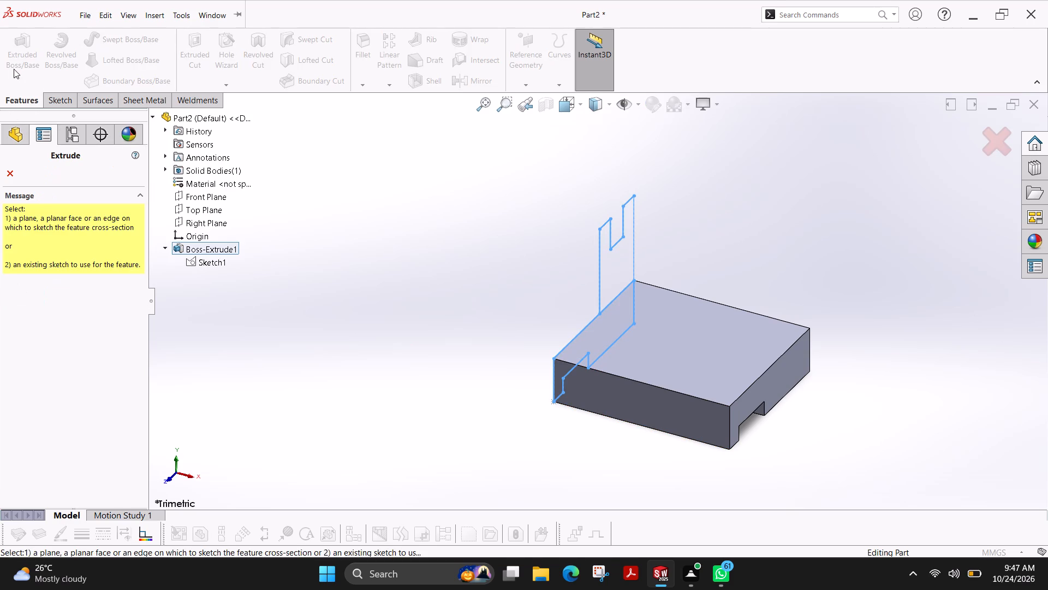
{"action": "left_click", "coordinate": [211, 261]}
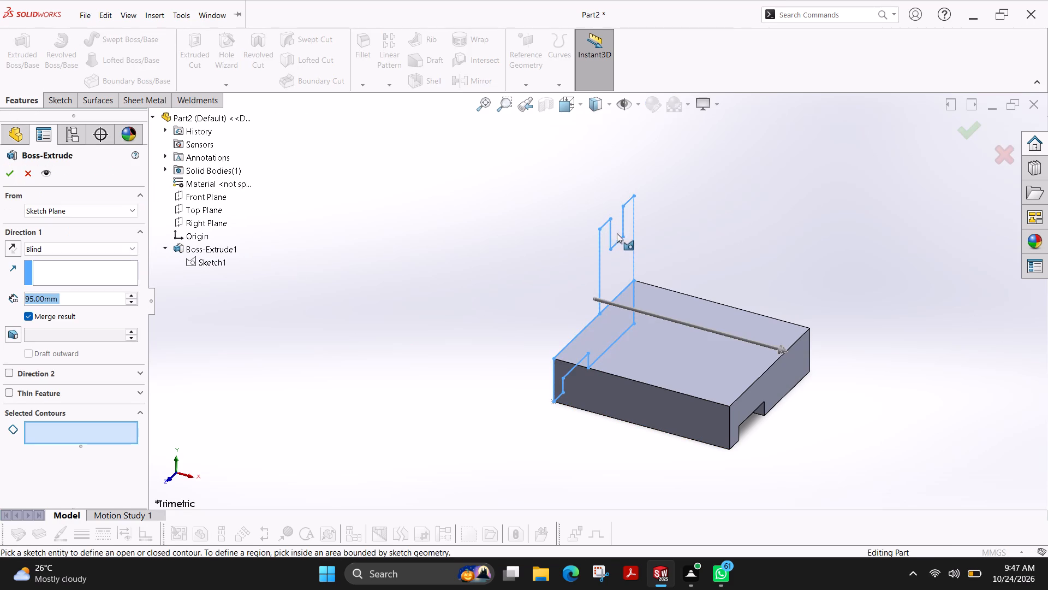
{"action": "left_click", "coordinate": [610, 273]}
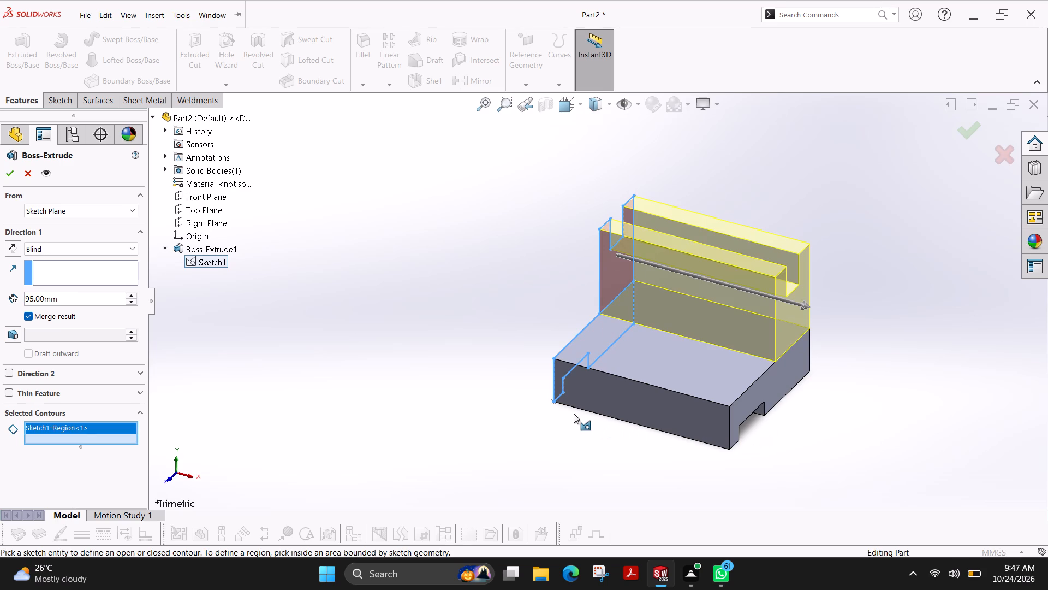
{"action": "double_click", "coordinate": [61, 300]}
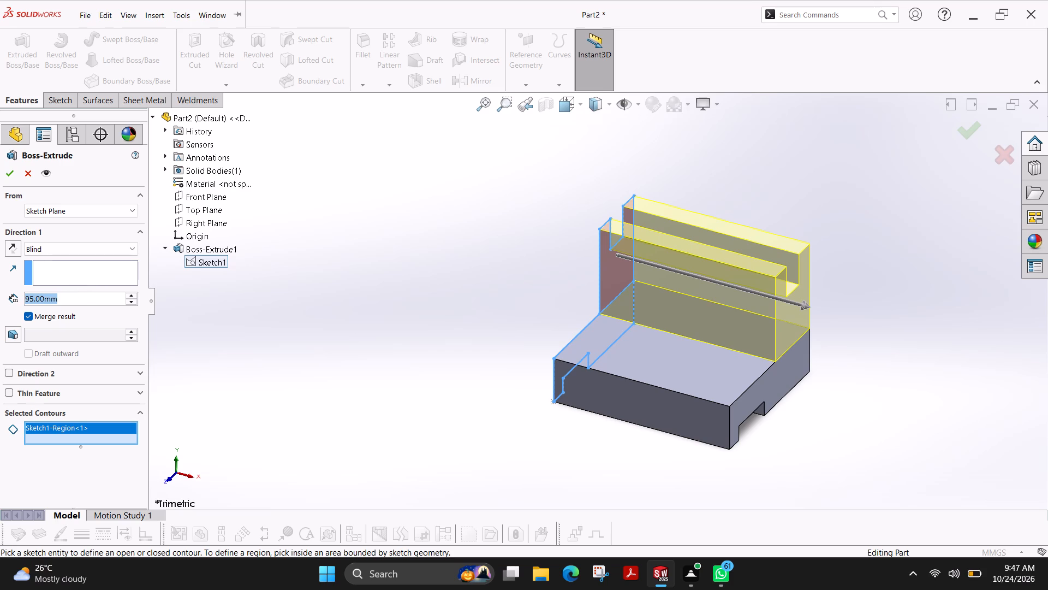
{"action": "type", "text": "71"}
{"action": "key", "text": "Return"}
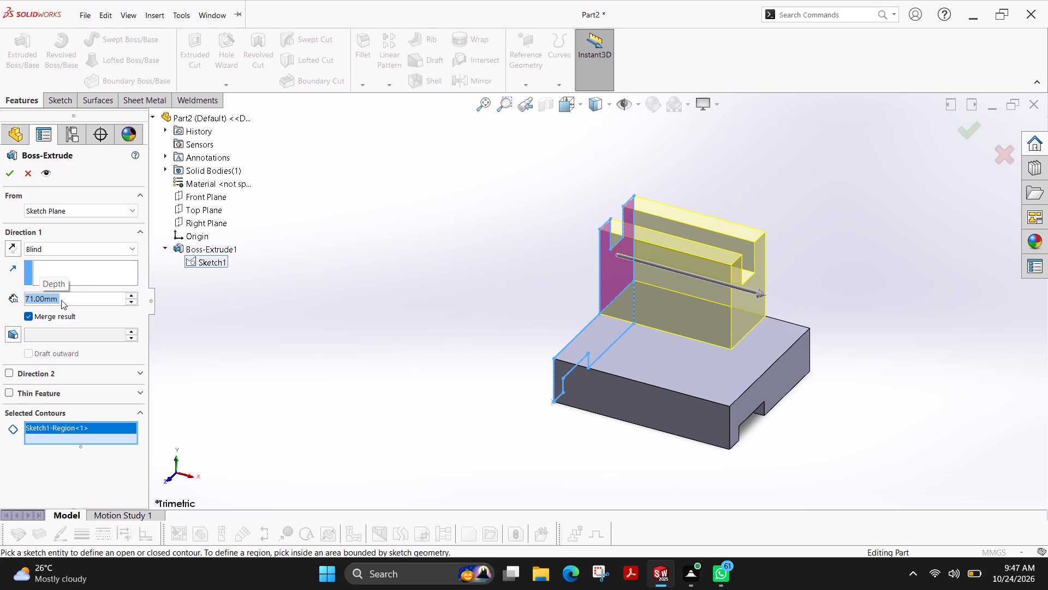
{"action": "left_click", "coordinate": [11, 174]}
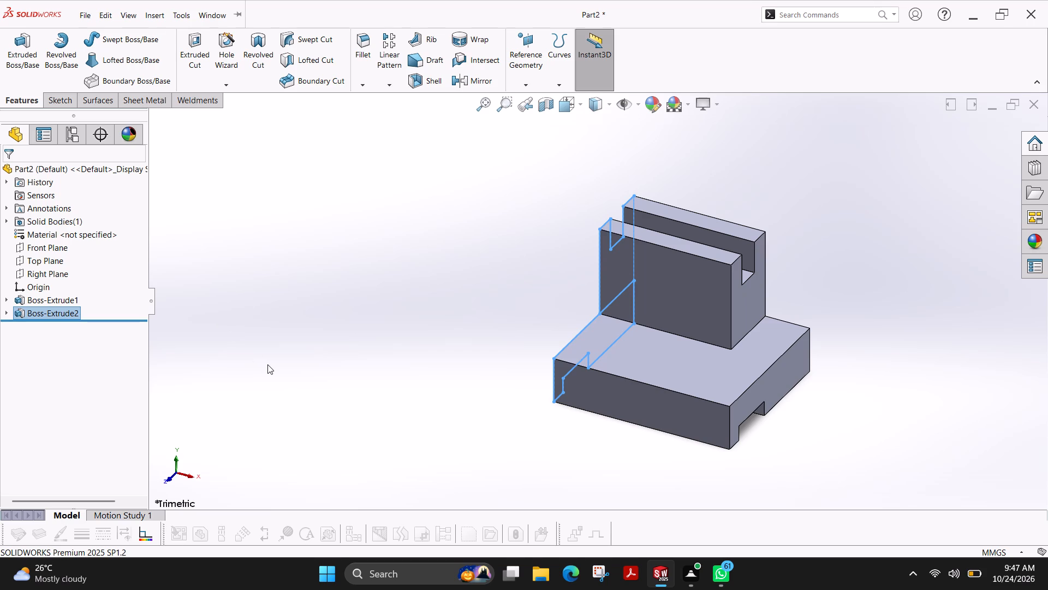
{"action": "key", "text": "Escape"}
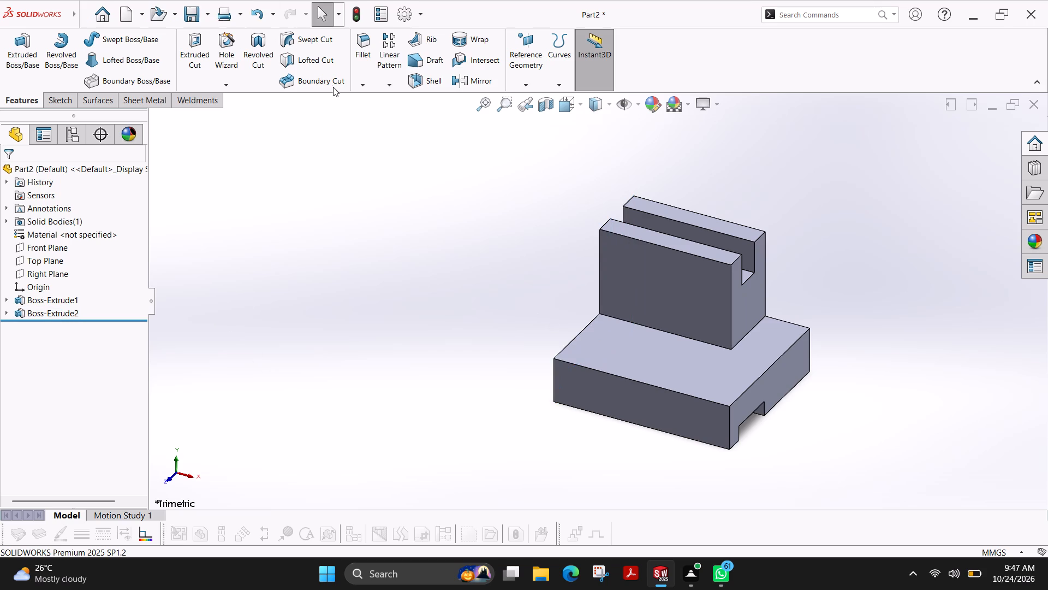
Chamfer the two short top edges on the upright's end face, one on each side of the notch.
{"action": "left_click", "coordinate": [365, 84]}
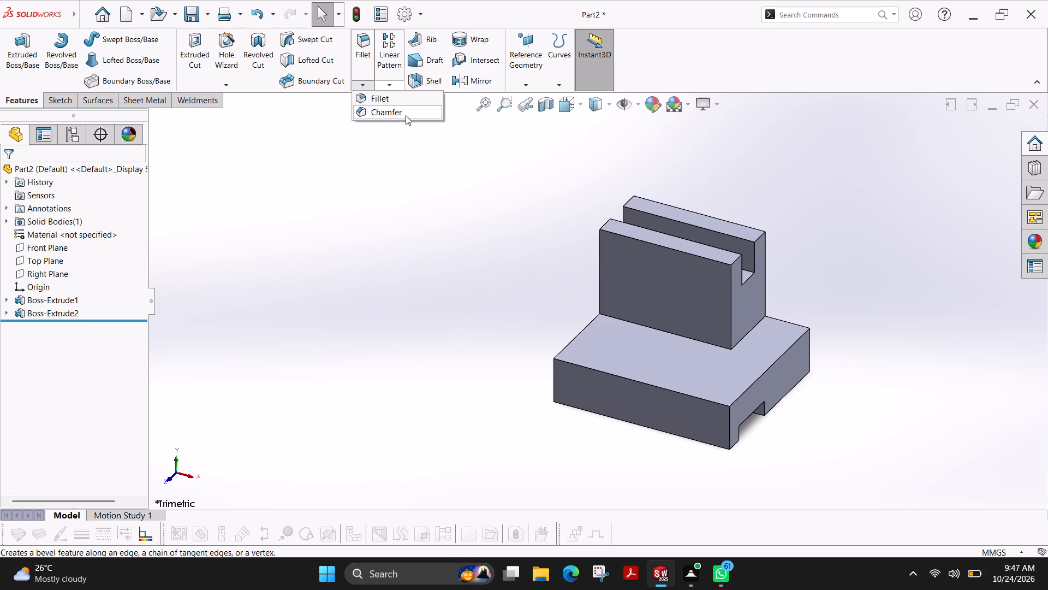
{"action": "left_click", "coordinate": [404, 115]}
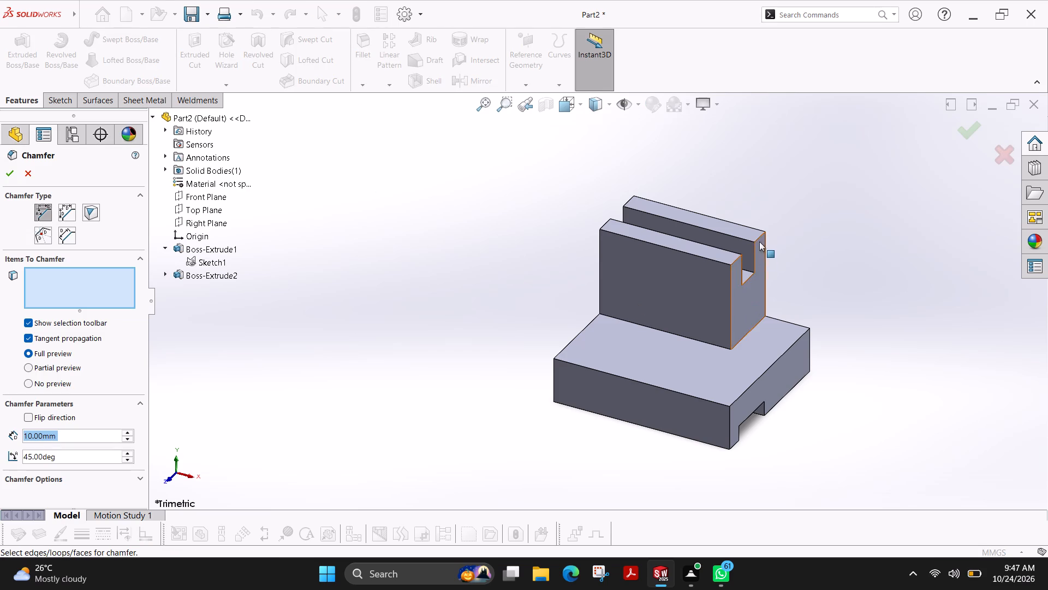
{"action": "left_click", "coordinate": [737, 258]}
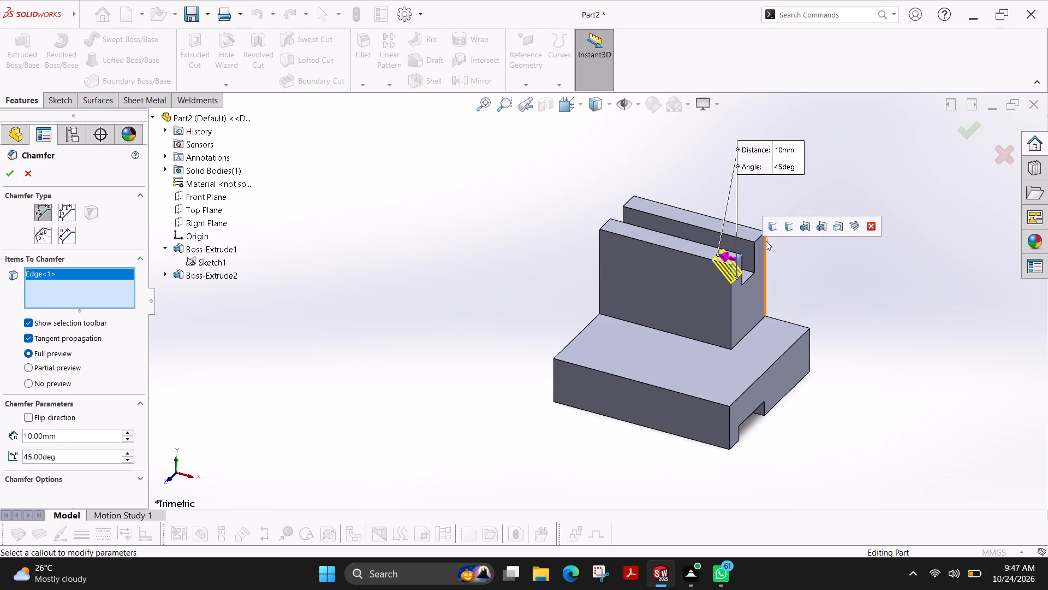
{"action": "left_click", "coordinate": [759, 238]}
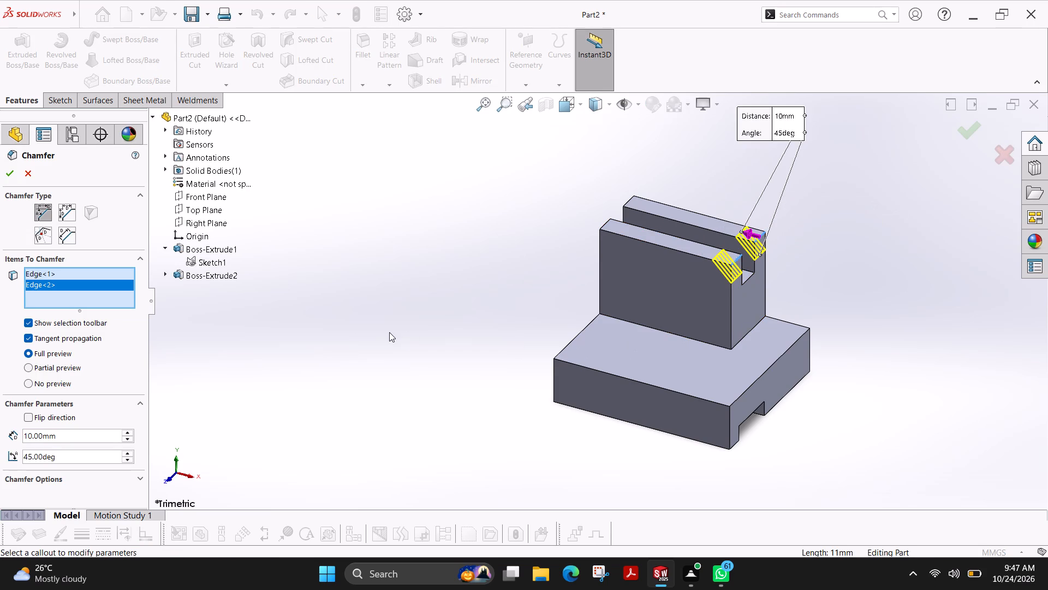
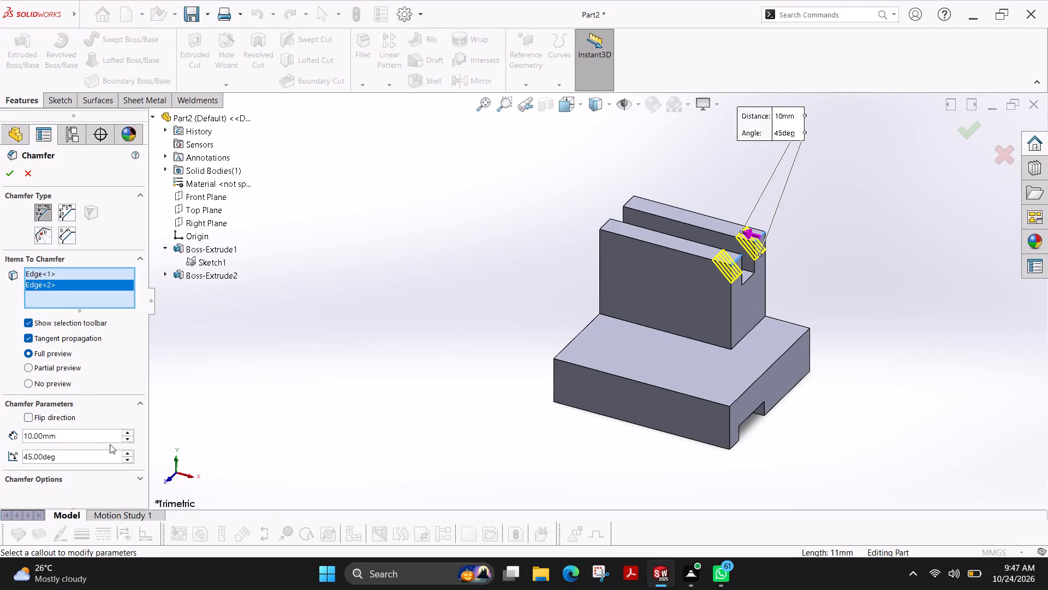
Set the chamfer distance on the upright's two top edges to 20 mm at 45 degrees and finish the chamfer.
{"action": "double_click", "coordinate": [76, 439]}
{"action": "key", "text": "2"}
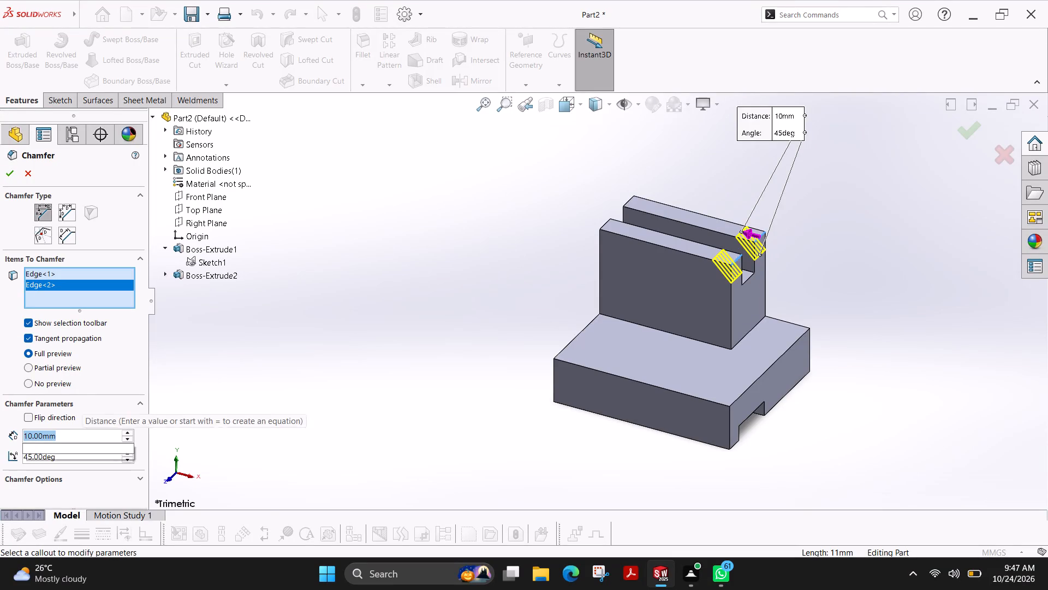
{"action": "key", "text": "0"}
{"action": "key", "text": "Return"}
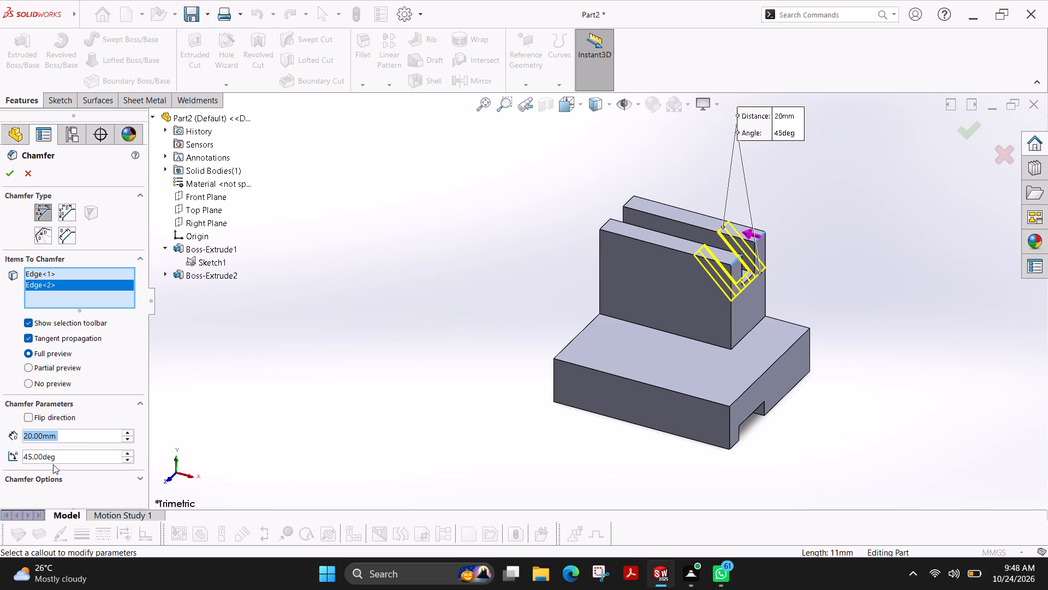
{"action": "left_click", "coordinate": [6, 179]}
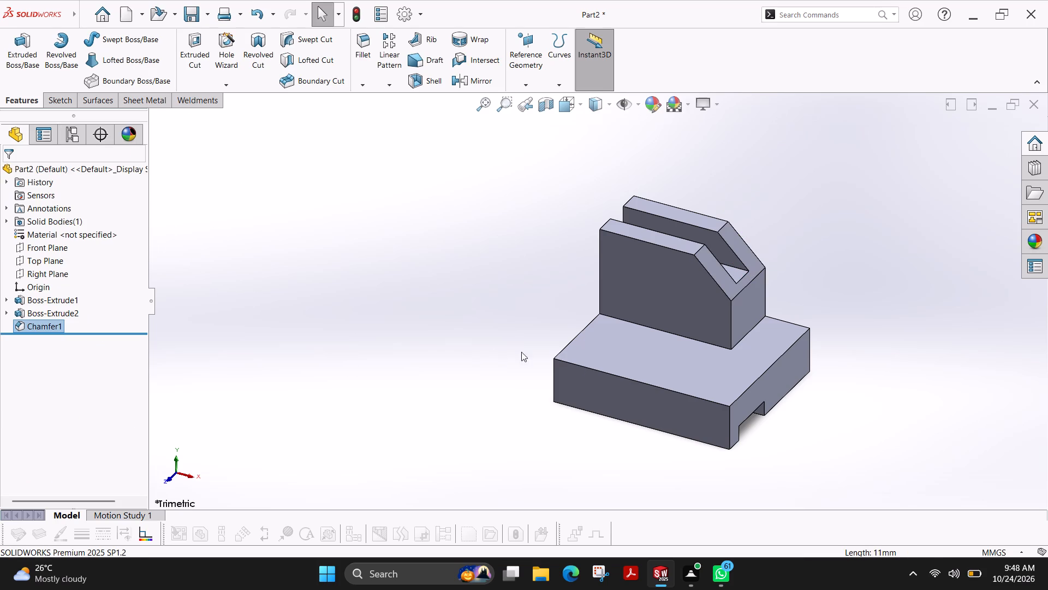
On the base's top face, sketch a horizontal straight slot about 48 mm between centres and 12 mm wide, in front of the upright.
{"action": "left_click", "coordinate": [633, 358]}
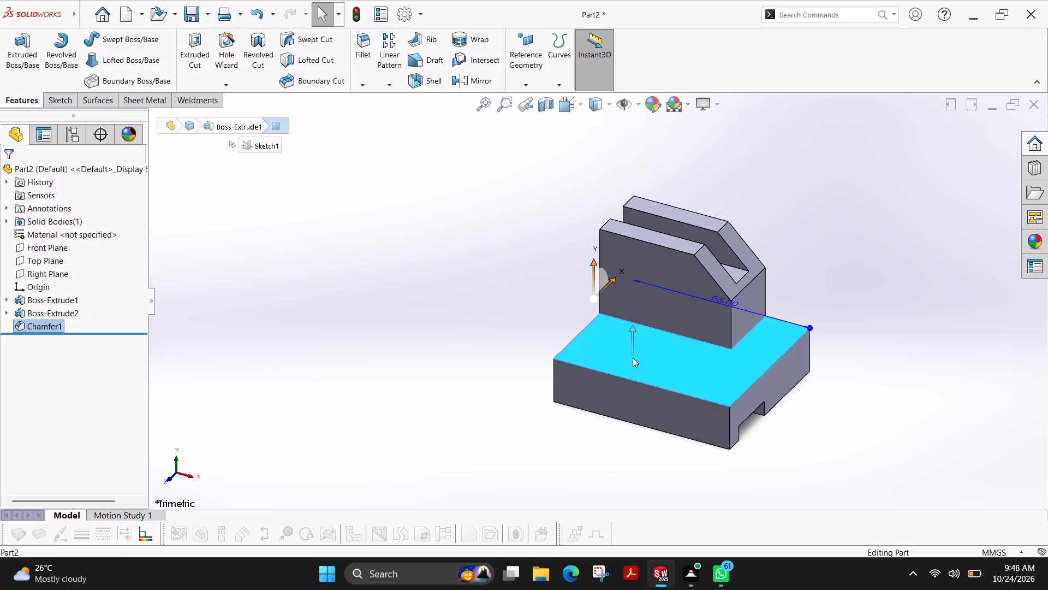
{"action": "left_click", "coordinate": [51, 99]}
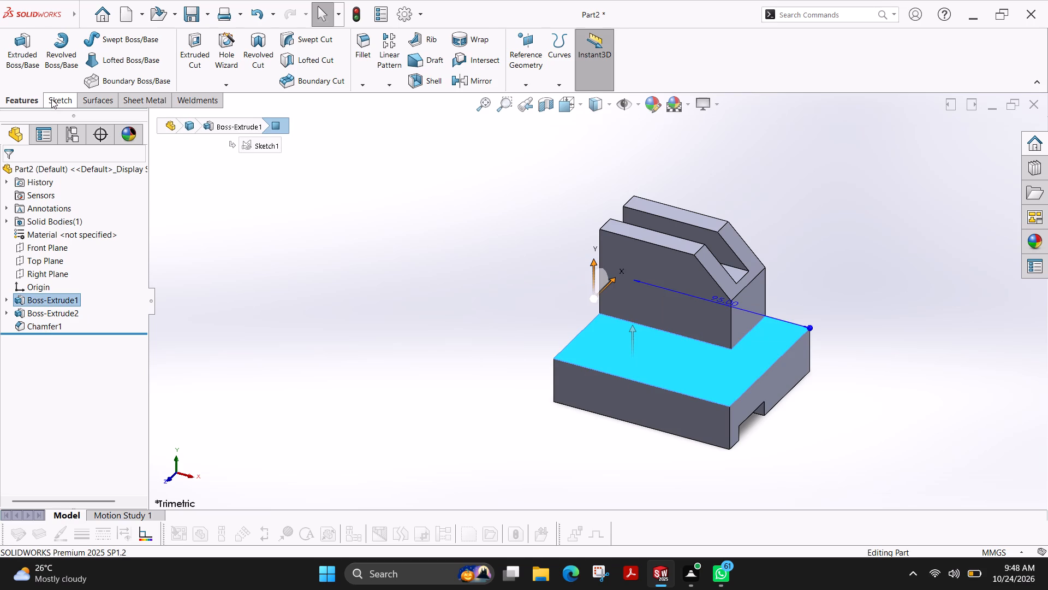
{"action": "left_click", "coordinate": [21, 57]}
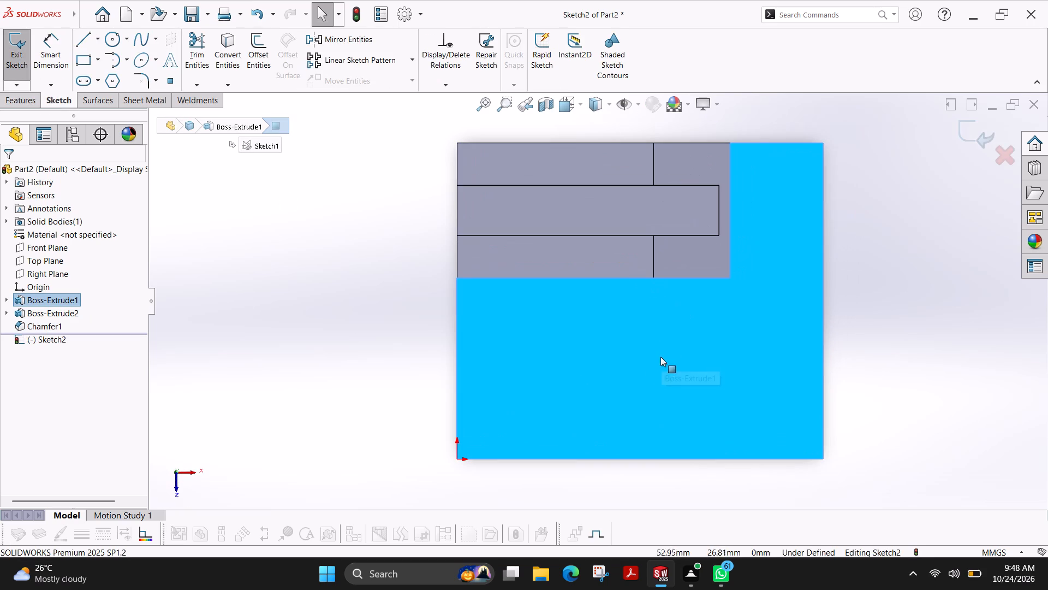
{"action": "key", "text": "Escape"}
{"action": "left_click", "coordinate": [84, 81]}
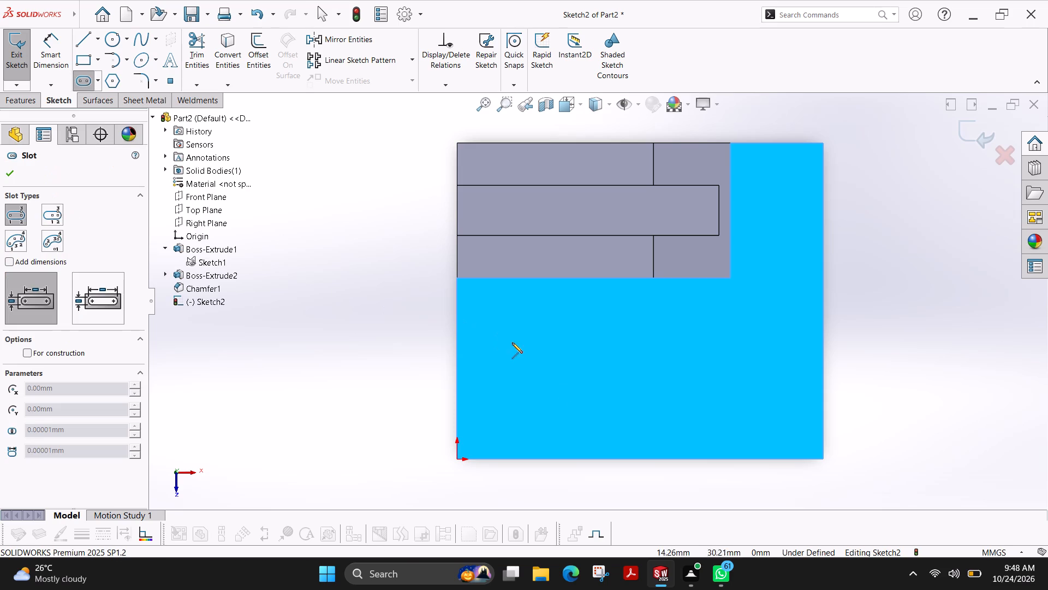
{"action": "key", "text": "Escape"}
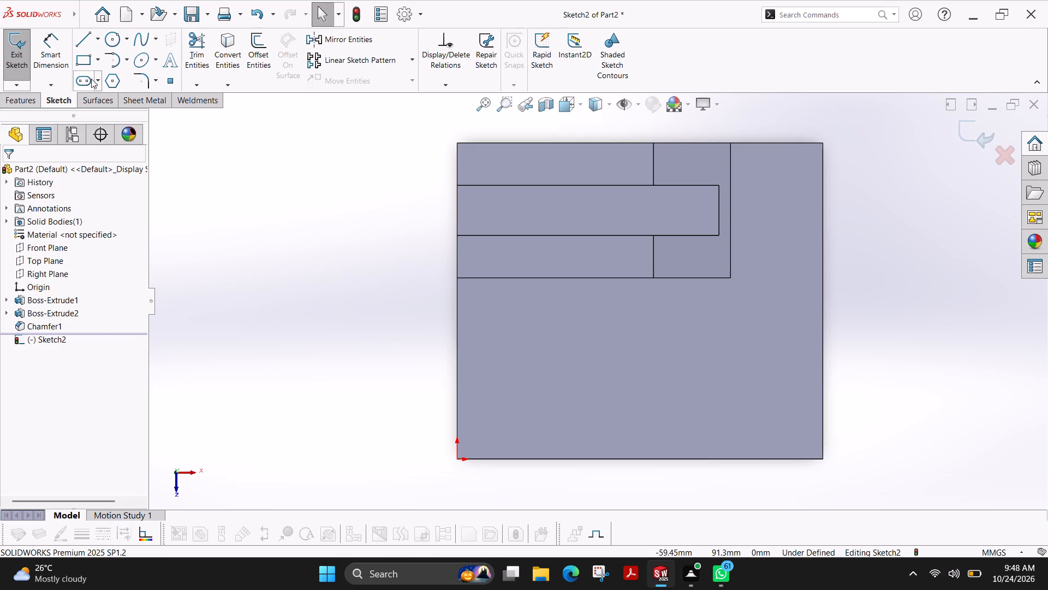
{"action": "left_click", "coordinate": [87, 79]}
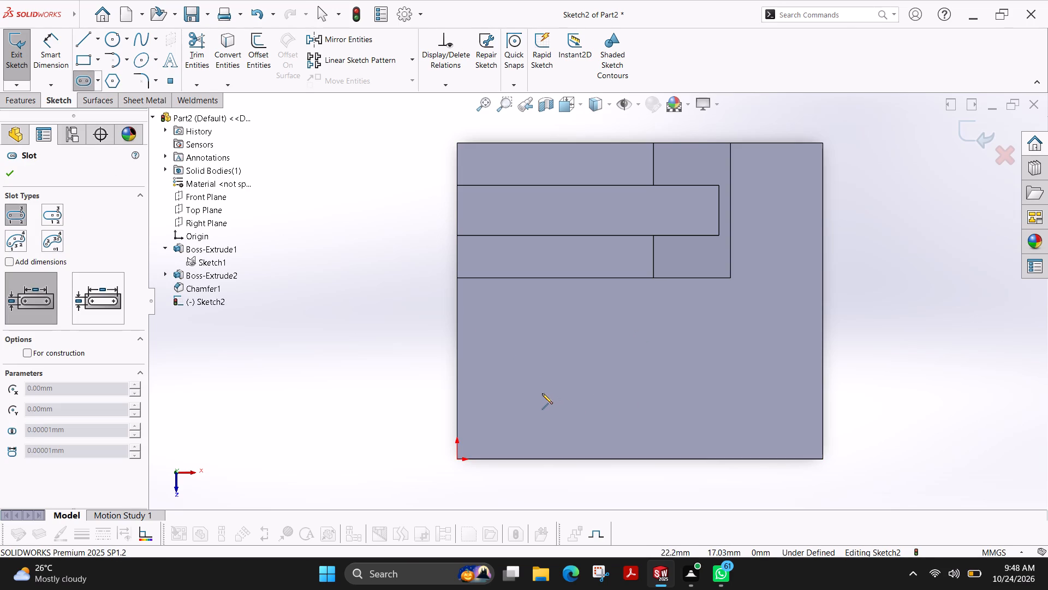
{"action": "left_click", "coordinate": [540, 393]}
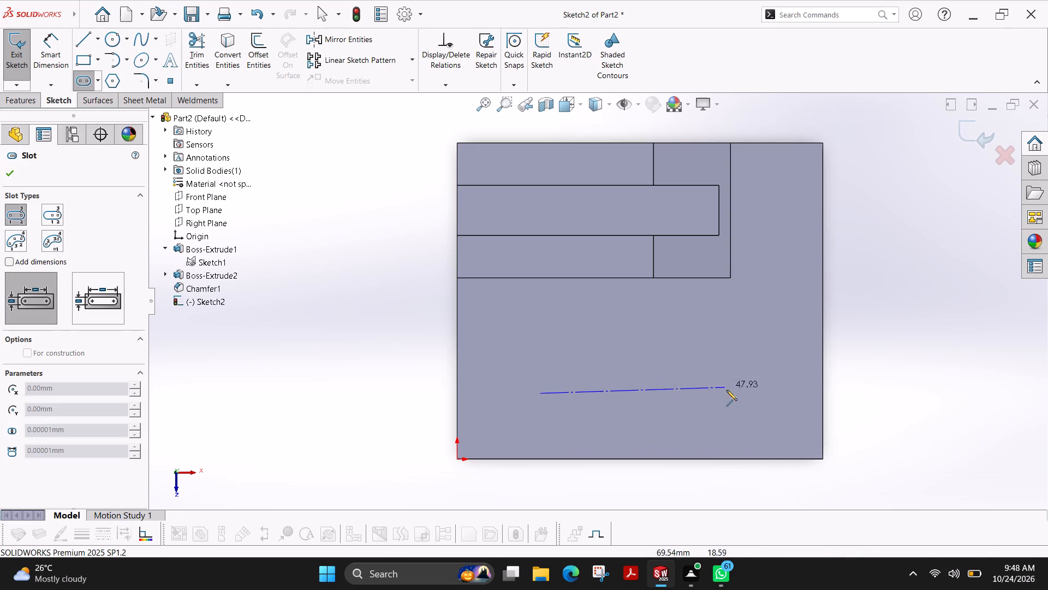
{"action": "left_click", "coordinate": [725, 393]}
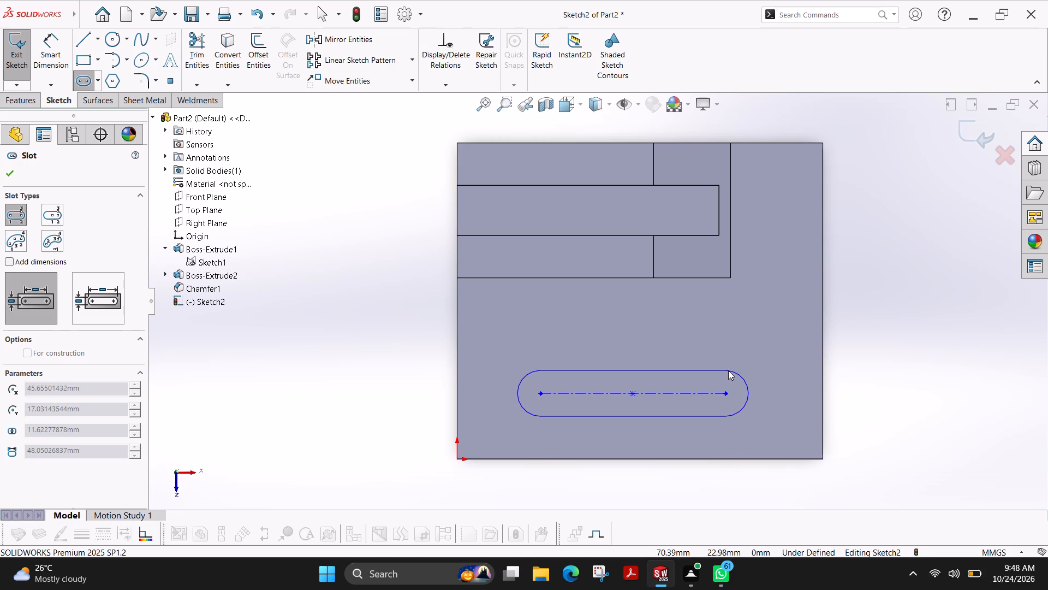
{"action": "left_click", "coordinate": [728, 370]}
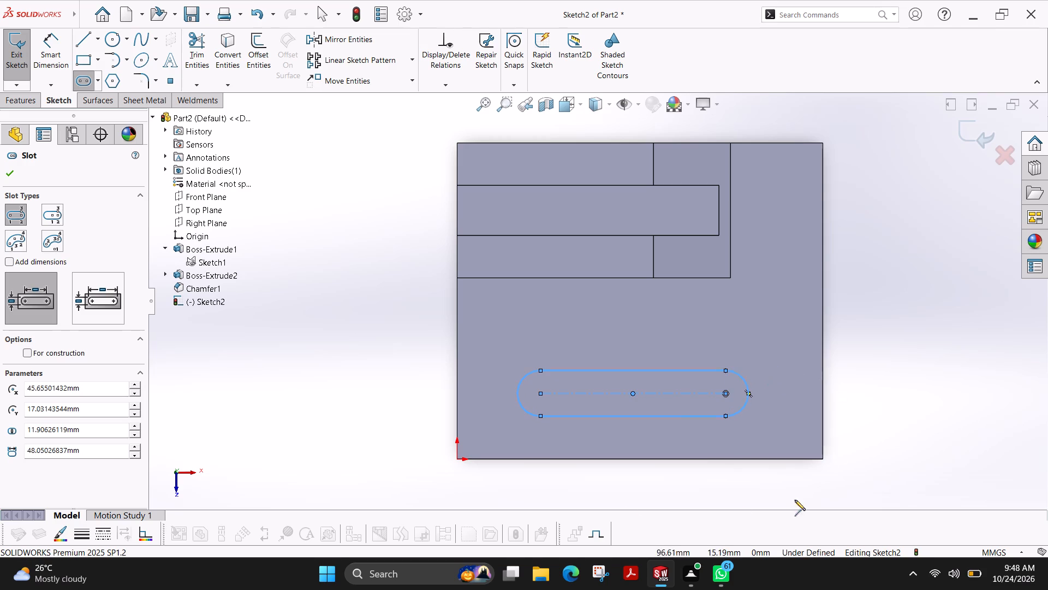
{"action": "left_click", "coordinate": [10, 178]}
Dimension the slot to 45 mm between its arc centres and 23 mm wide.
{"action": "scroll", "coordinate": [580, 434], "scroll_direction": "down", "scroll_amount": 2}
{"action": "scroll", "coordinate": [590, 392], "scroll_direction": "up", "scroll_amount": 1}
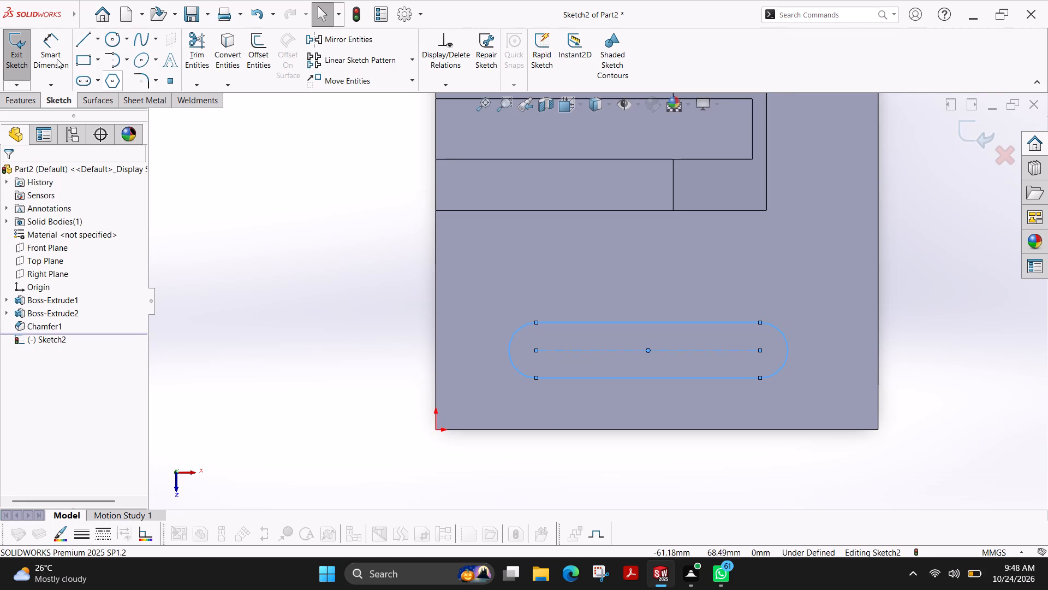
{"action": "left_click", "coordinate": [57, 59]}
{"action": "left_click", "coordinate": [609, 349]}
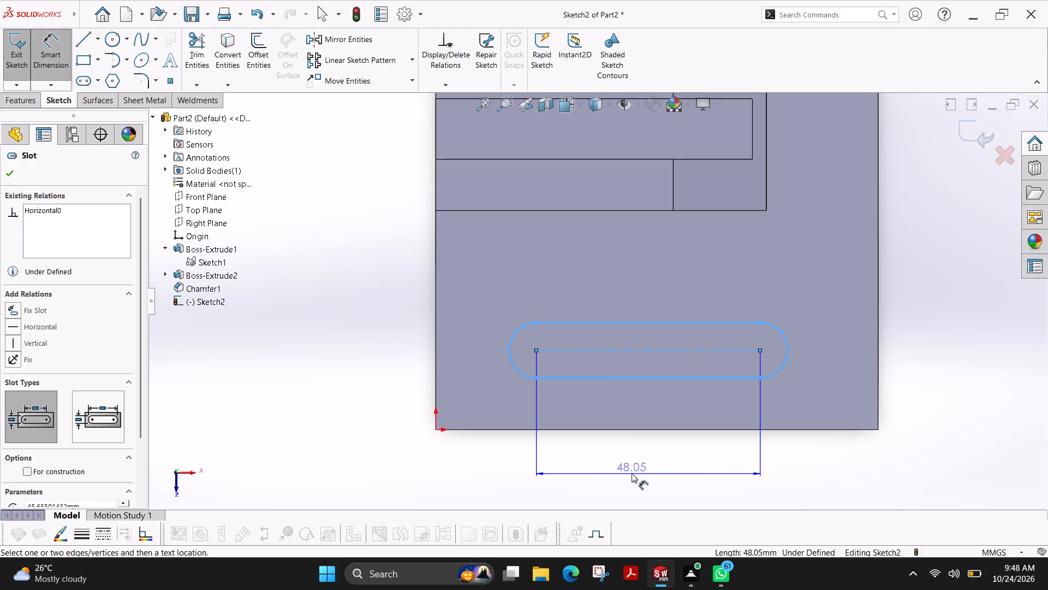
{"action": "left_click", "coordinate": [632, 473]}
{"action": "type", "text": "45"}
{"action": "key", "text": "Return"}
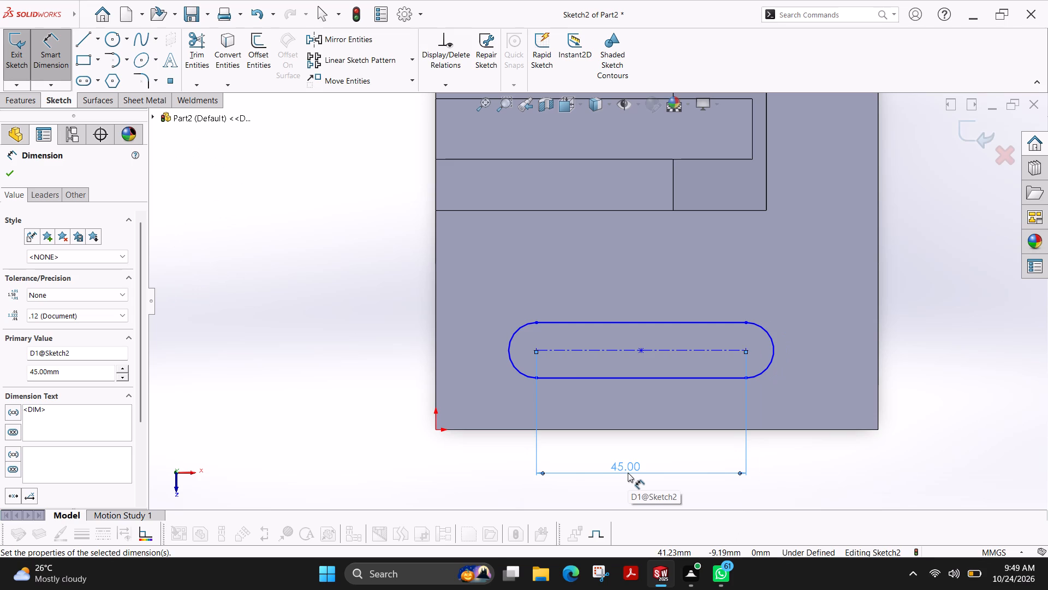
{"action": "left_click", "coordinate": [688, 320]}
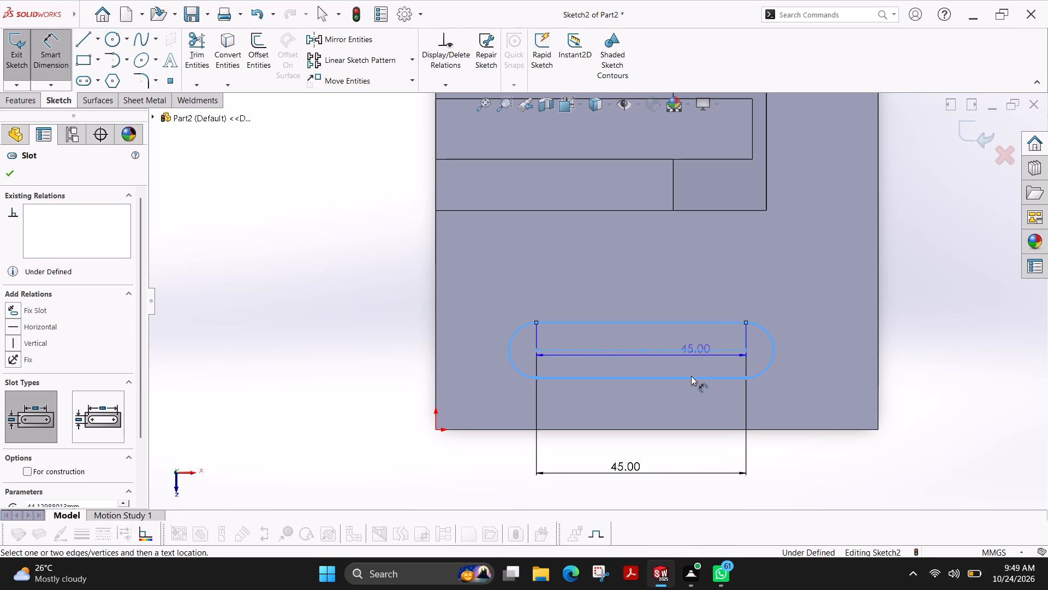
{"action": "left_click", "coordinate": [683, 376]}
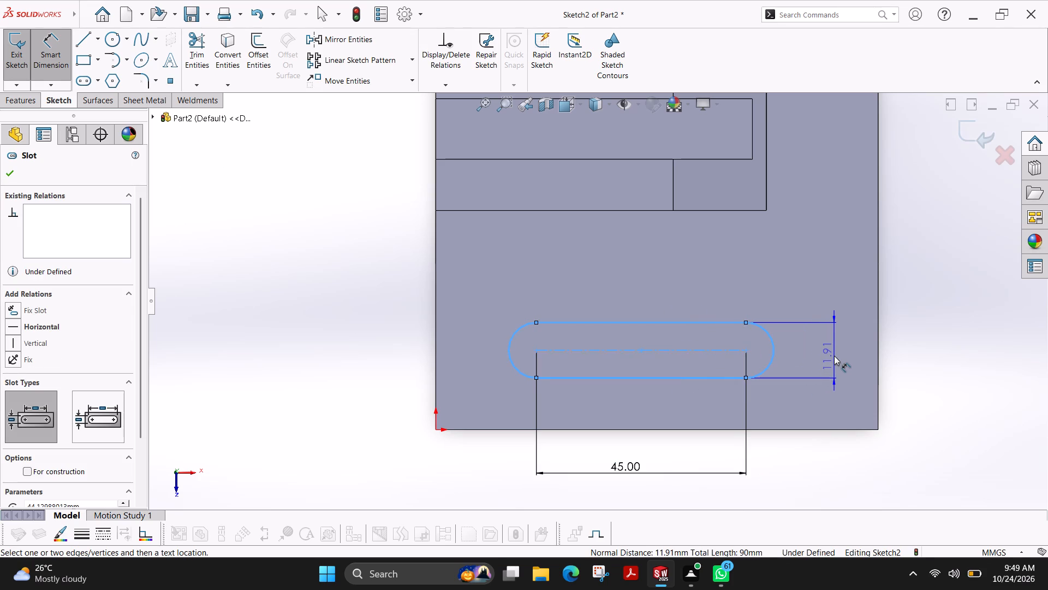
{"action": "left_click", "coordinate": [834, 356]}
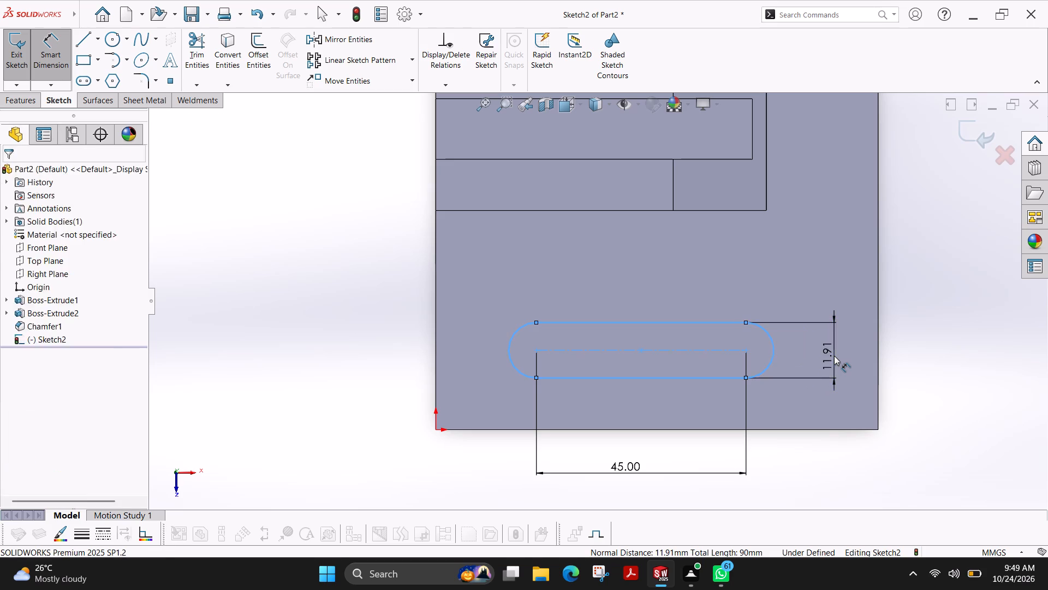
{"action": "type", "text": "23"}
{"action": "key", "text": "Return"}
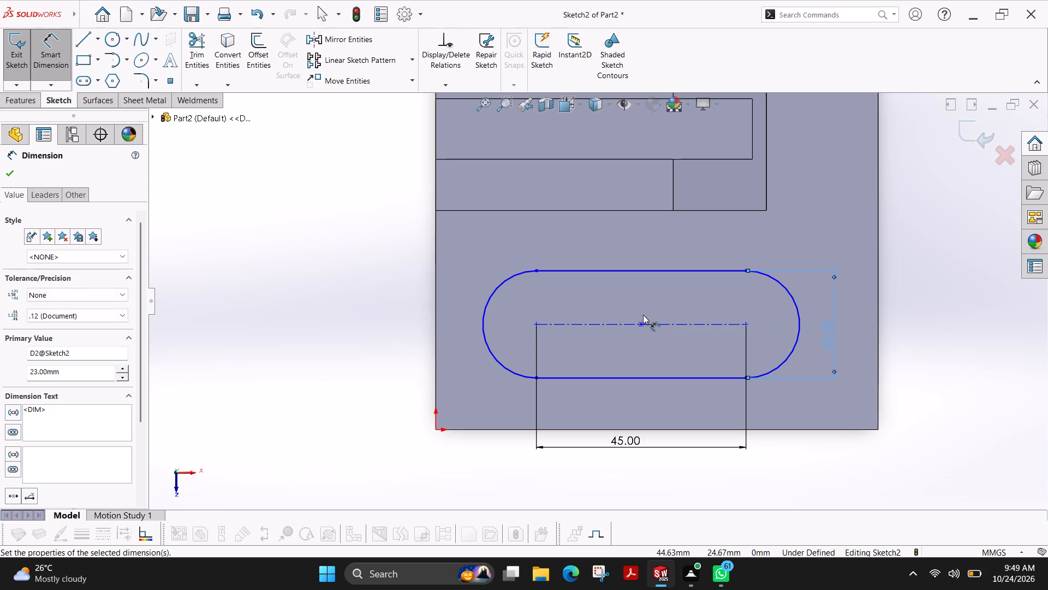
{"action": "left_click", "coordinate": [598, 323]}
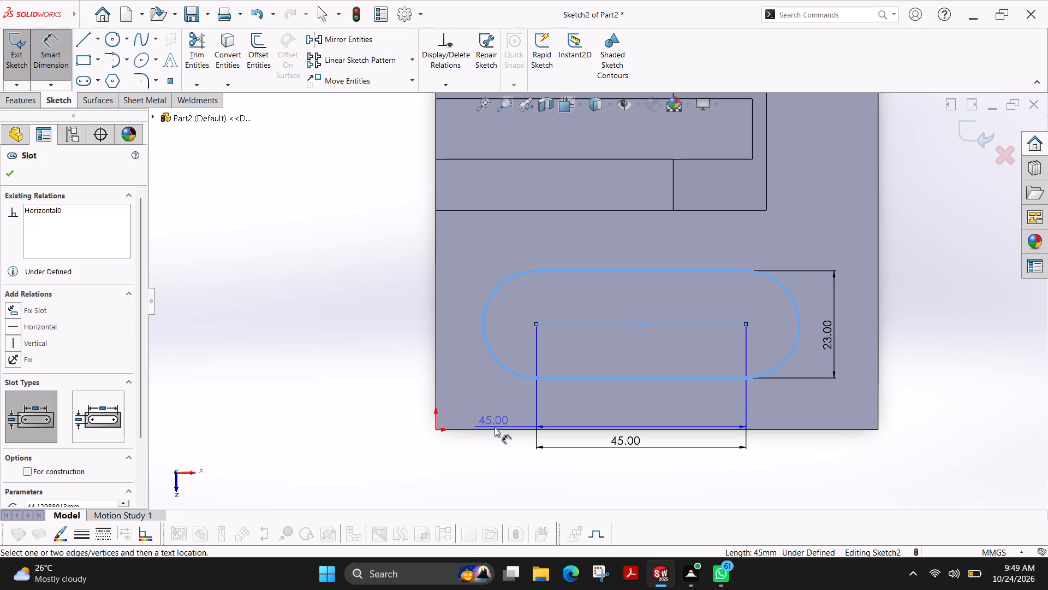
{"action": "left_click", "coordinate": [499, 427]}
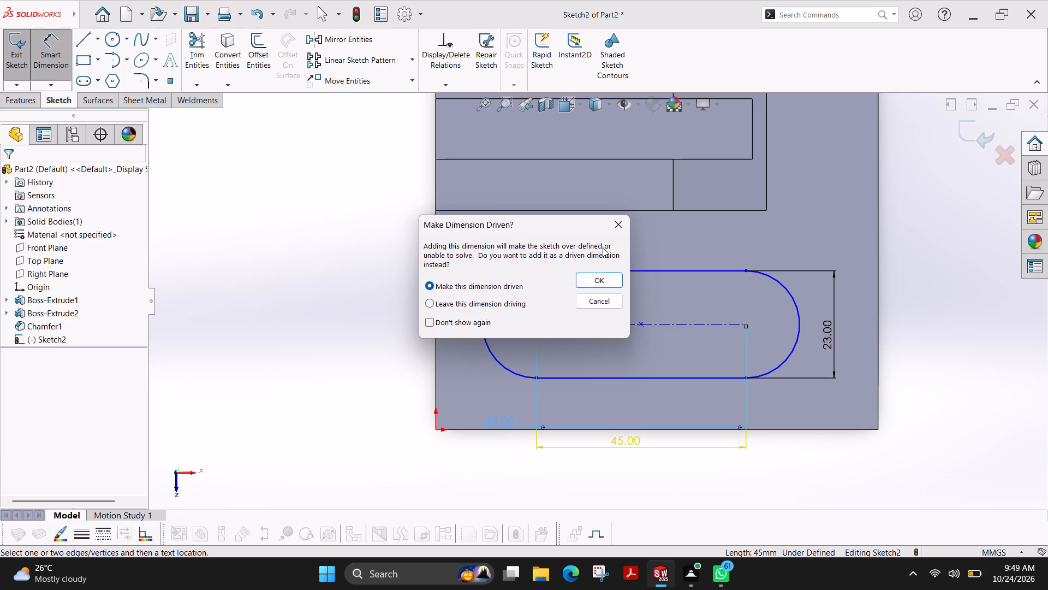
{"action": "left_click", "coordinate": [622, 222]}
Position the slot with its centreline 21 mm from the base's front edge and its nearer arc centre 25 mm from the end edge opposite the origin.
{"action": "left_click", "coordinate": [597, 327]}
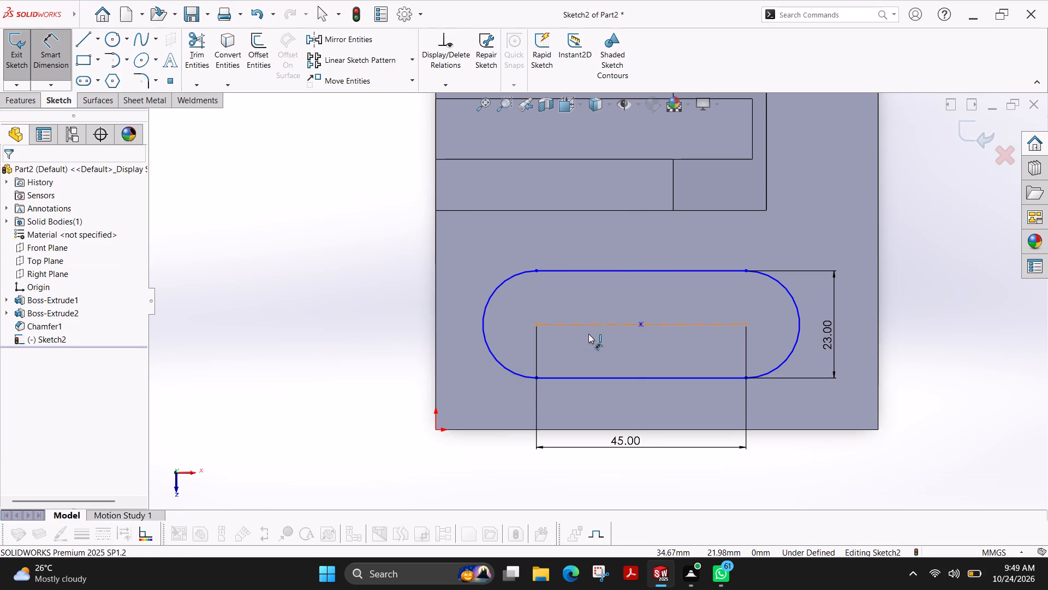
{"action": "left_click", "coordinate": [499, 429]}
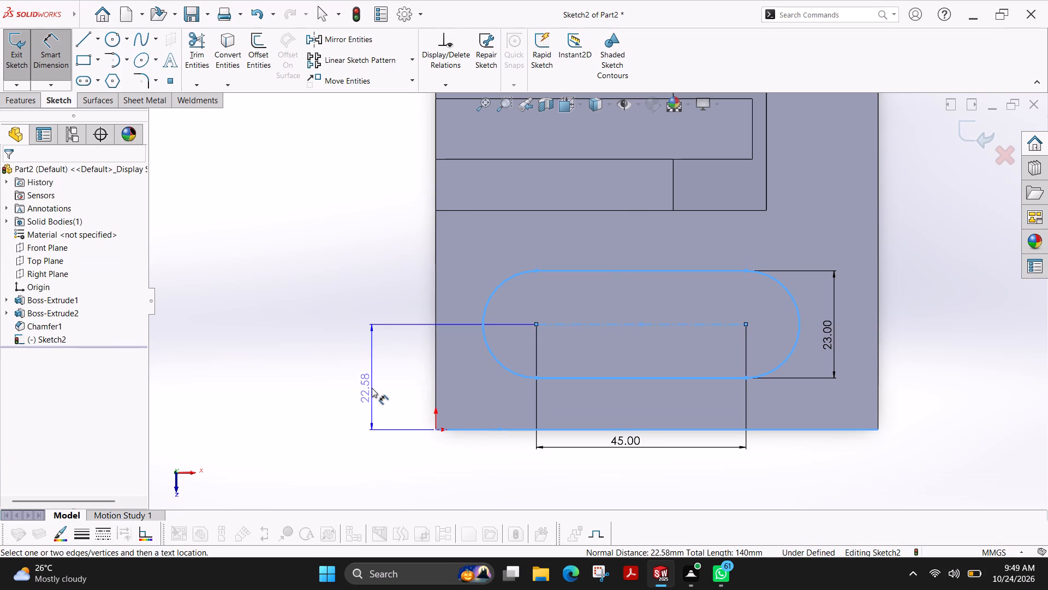
{"action": "left_click", "coordinate": [372, 388]}
{"action": "type", "text": "21"}
{"action": "key", "text": "Return"}
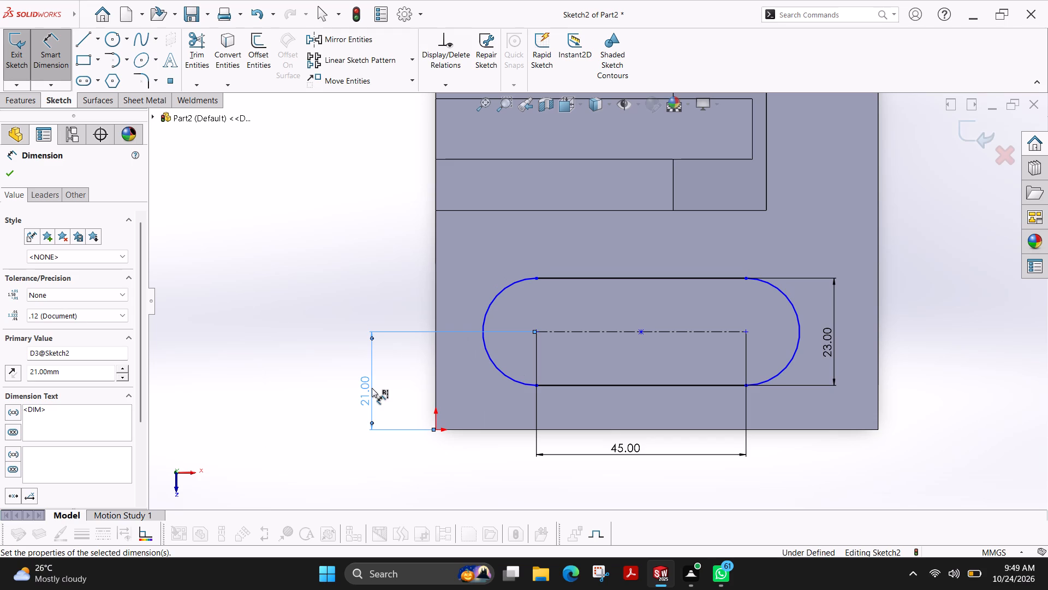
{"action": "left_click", "coordinate": [748, 332]}
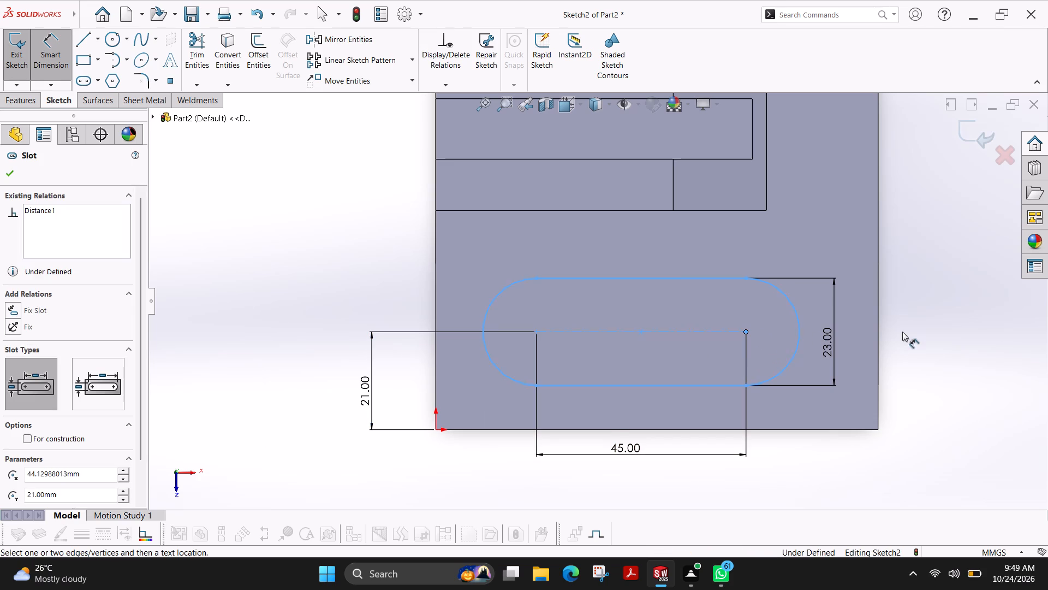
{"action": "left_click", "coordinate": [879, 363]}
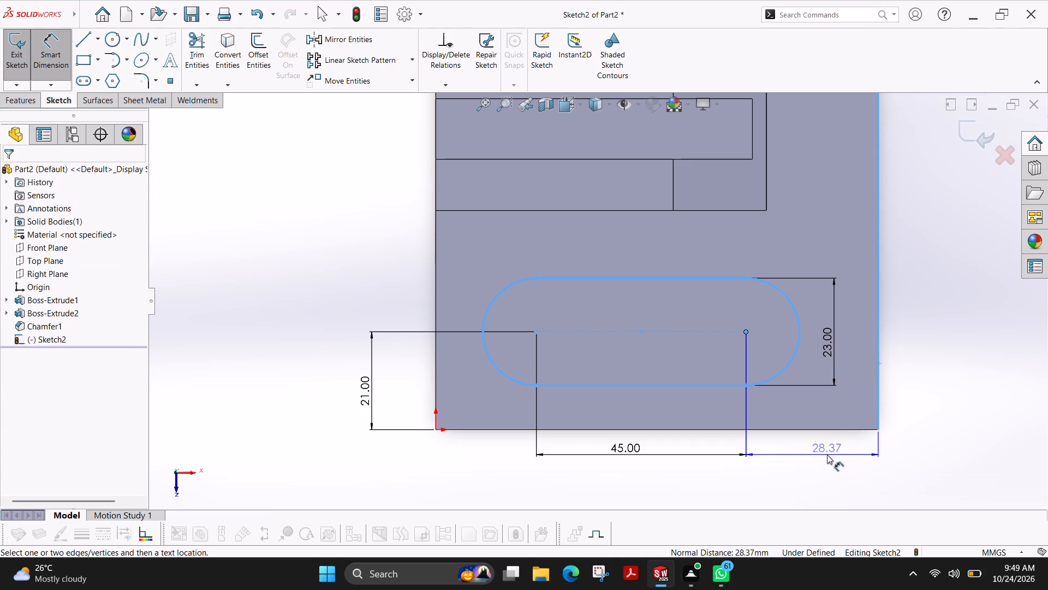
{"action": "left_click", "coordinate": [826, 455]}
{"action": "type", "text": "25"}
{"action": "key", "text": "Return"}
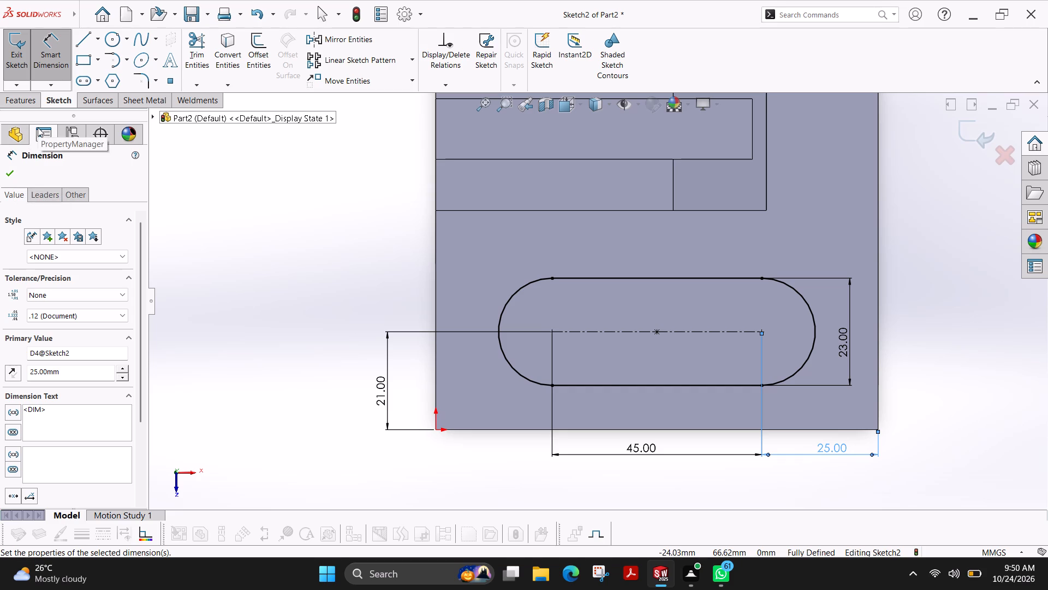
{"action": "left_click", "coordinate": [11, 170]}
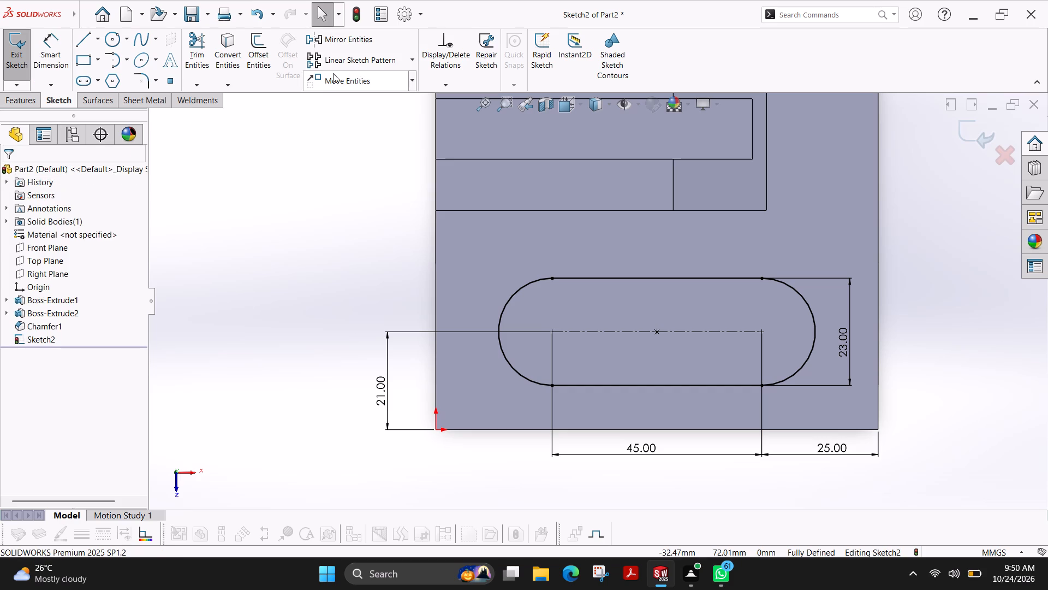
Offset the whole slot outline 5 mm inward, reversing the offset direction and keeping the dimension.
{"action": "left_click", "coordinate": [22, 101]}
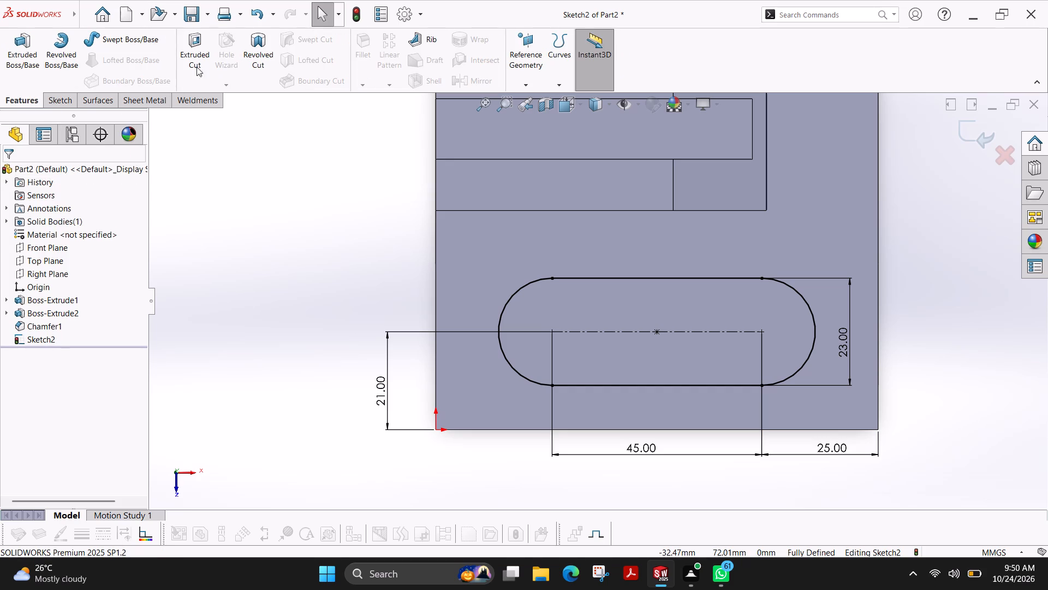
{"action": "left_click", "coordinate": [52, 103]}
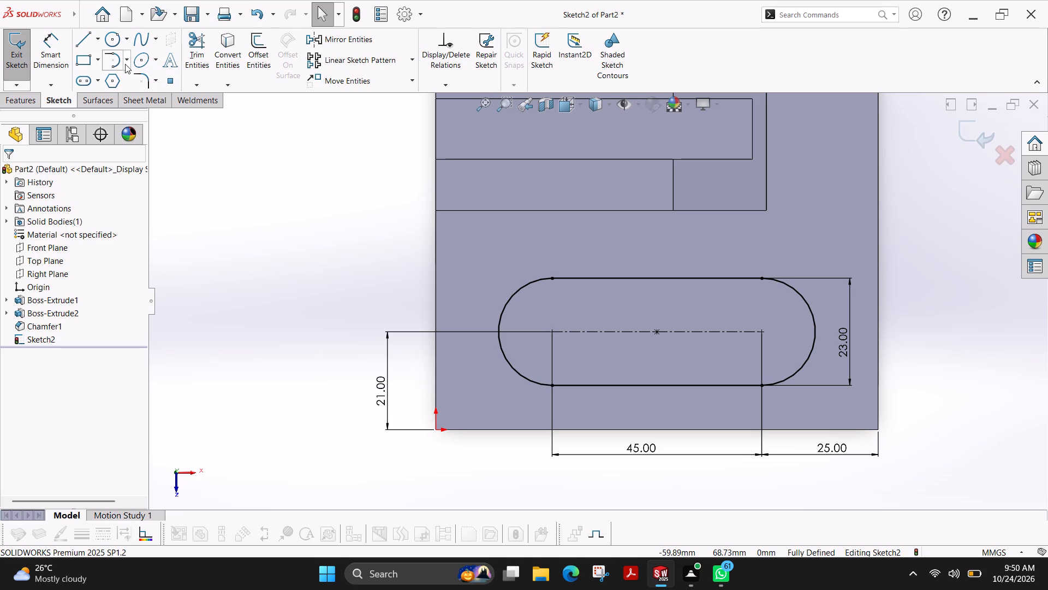
{"action": "left_click", "coordinate": [193, 49]}
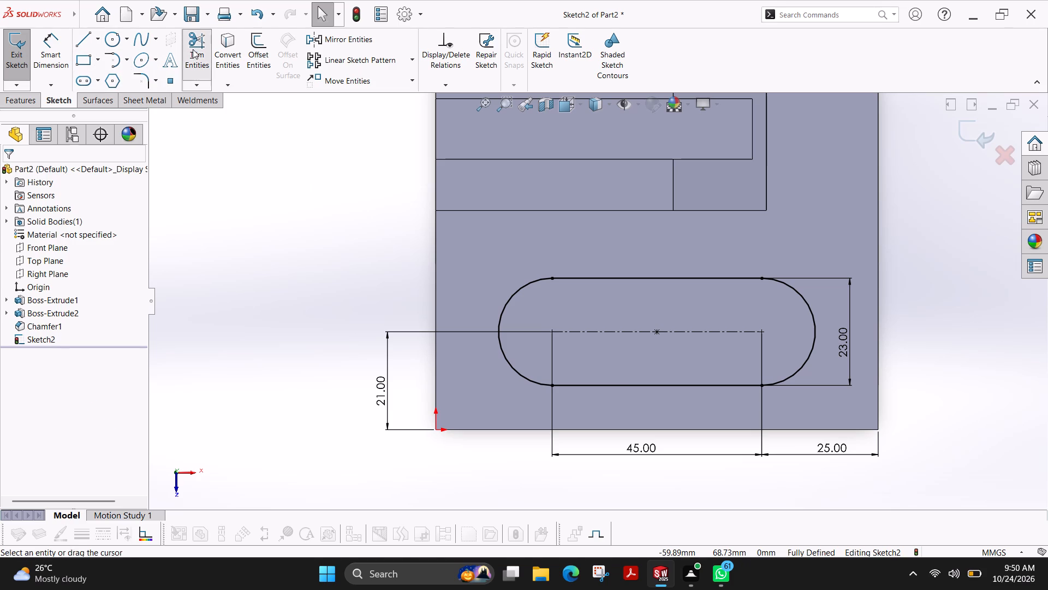
{"action": "left_click", "coordinate": [246, 51]}
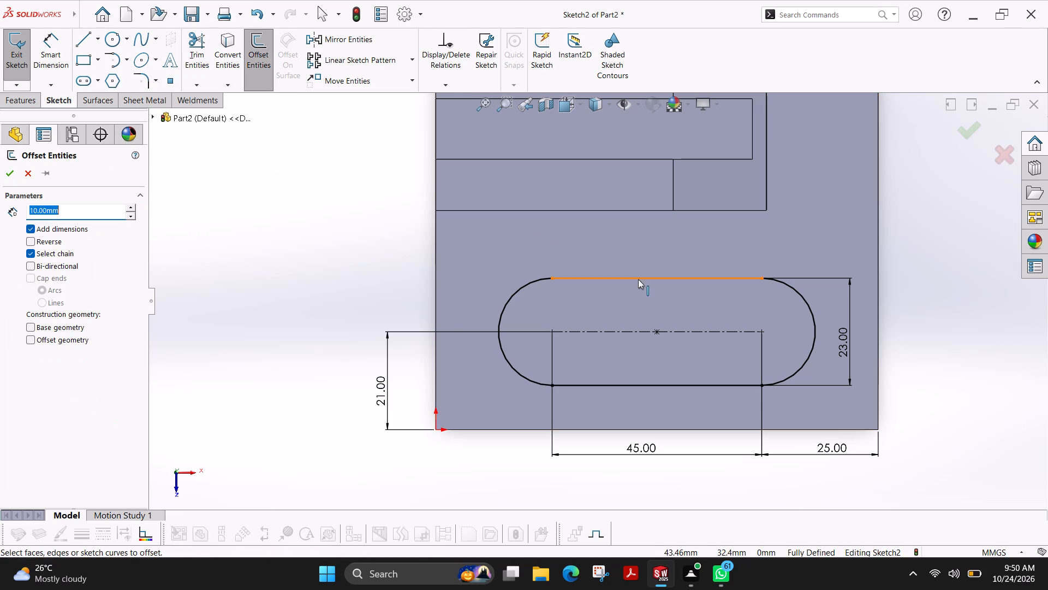
{"action": "left_click", "coordinate": [638, 279]}
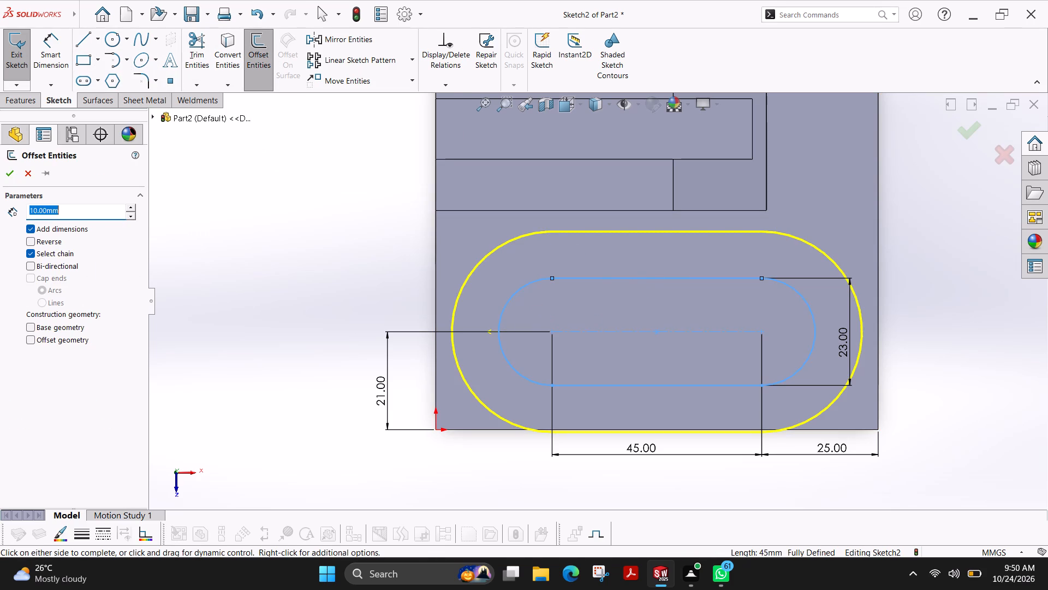
{"action": "double_click", "coordinate": [74, 214]}
{"action": "key", "text": "5"}
{"action": "key", "text": "Return"}
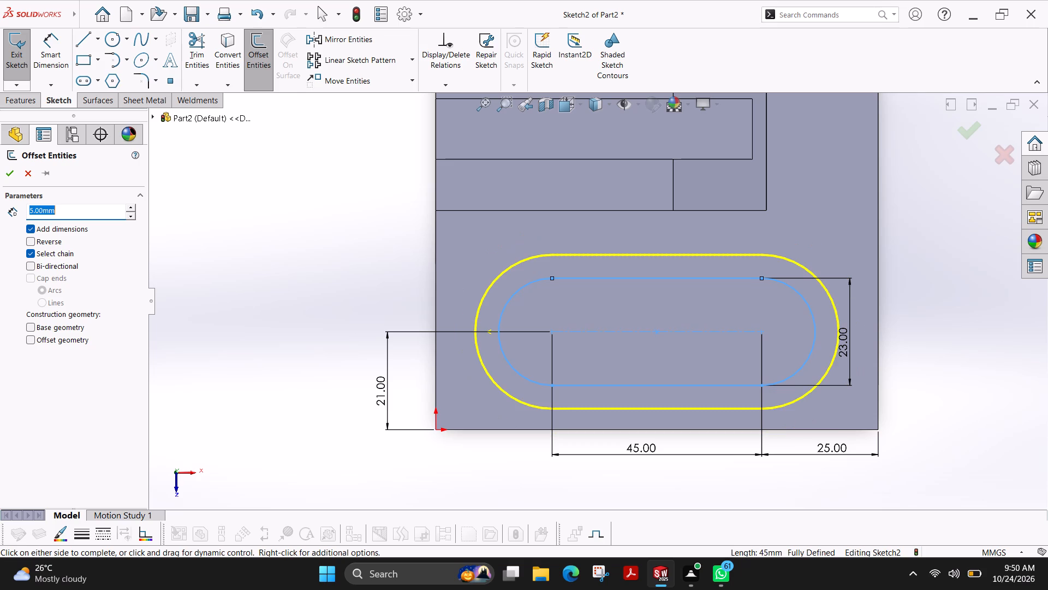
{"action": "left_click", "coordinate": [47, 241]}
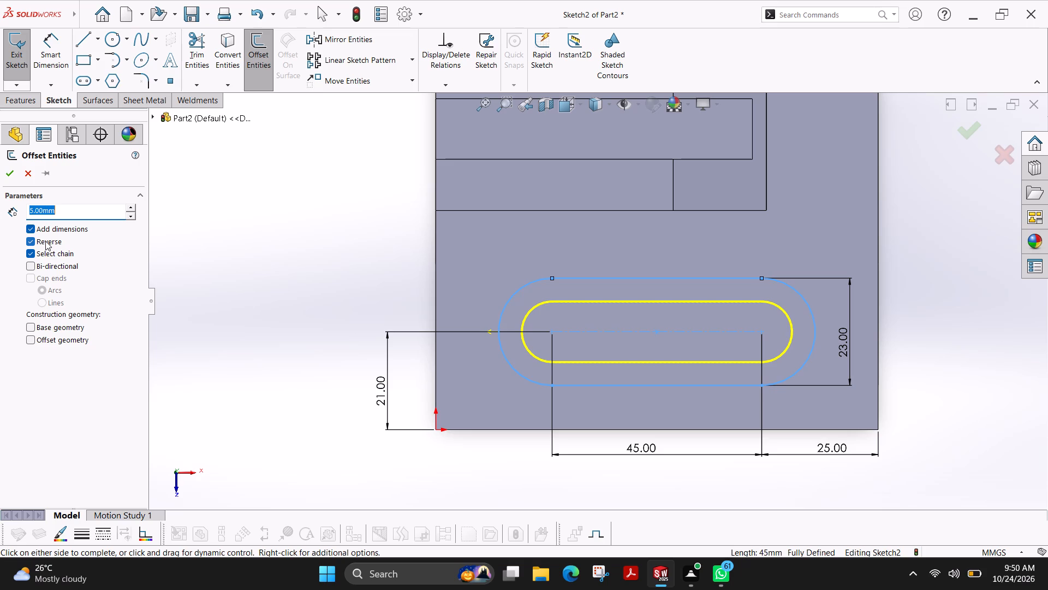
{"action": "left_click", "coordinate": [13, 175]}
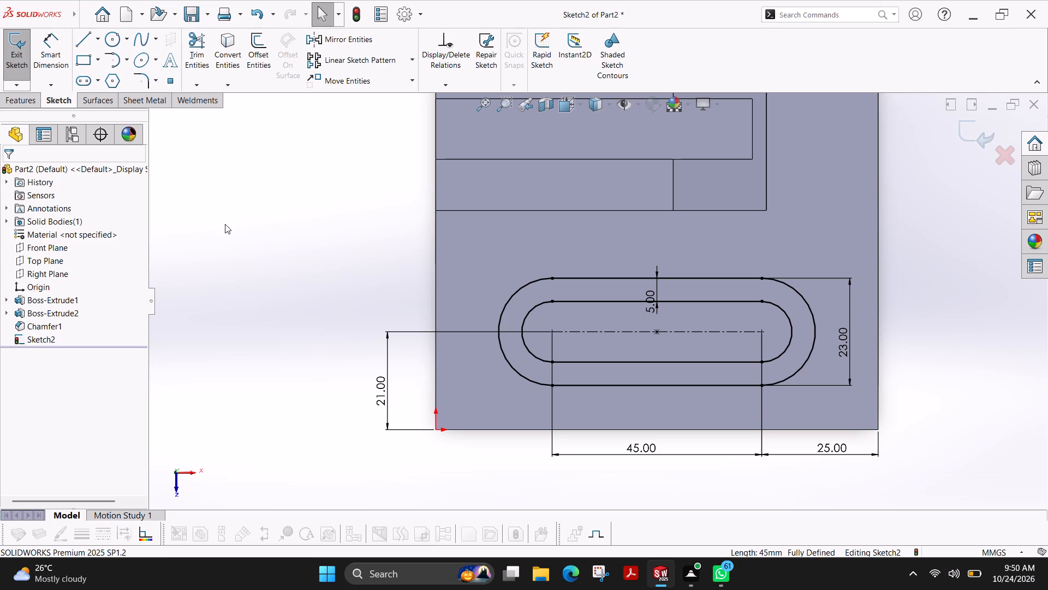
Extrude the ring between the two slot outlines 4 mm up from the base's top face, merged with the body.
{"action": "left_click", "coordinate": [24, 95]}
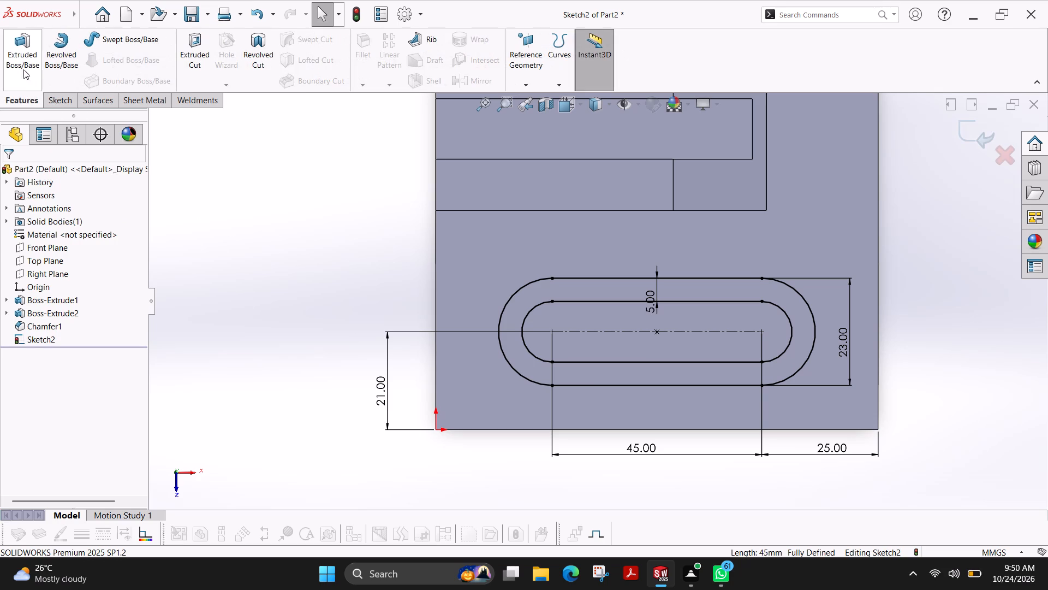
{"action": "left_click", "coordinate": [22, 61]}
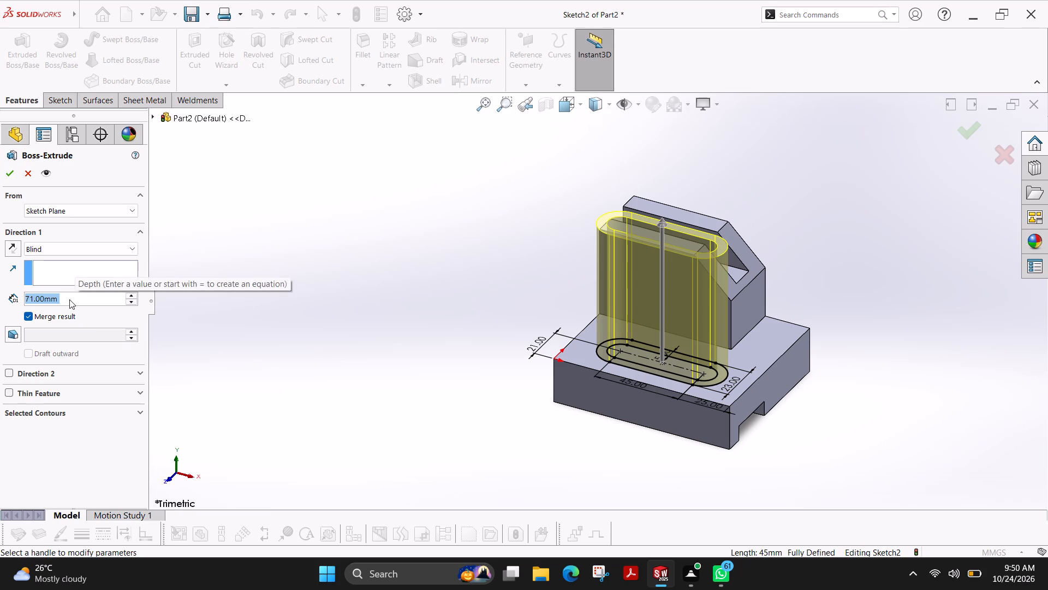
{"action": "key", "text": "4"}
{"action": "key", "text": "Return"}
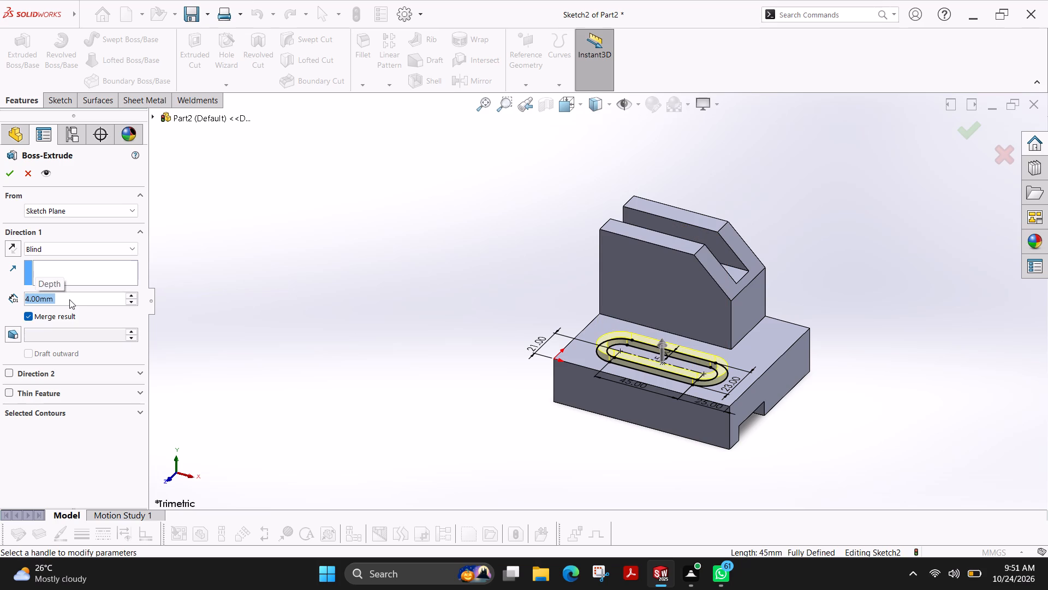
{"action": "left_click", "coordinate": [8, 172]}
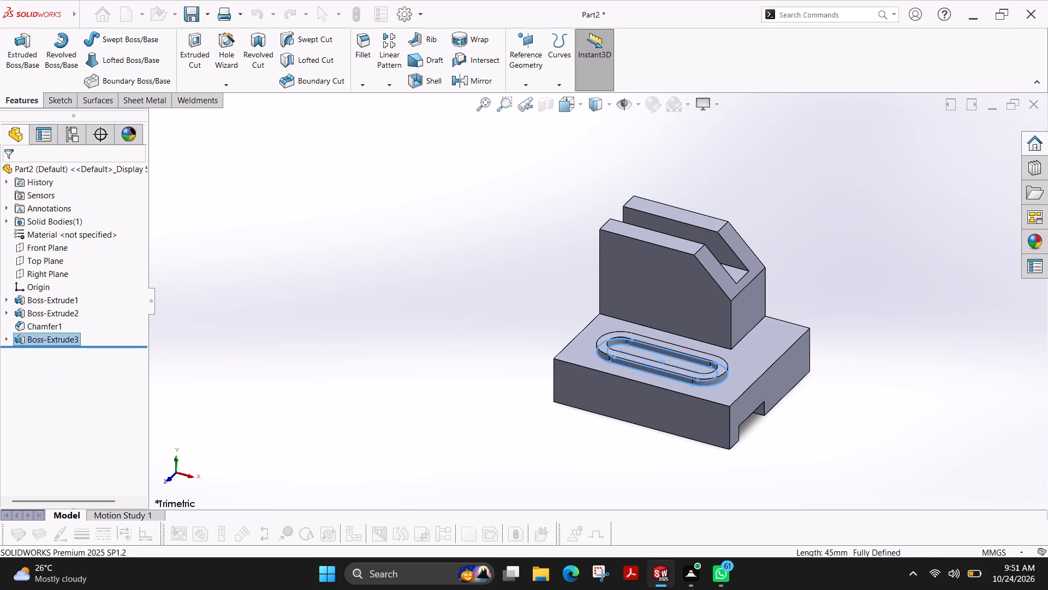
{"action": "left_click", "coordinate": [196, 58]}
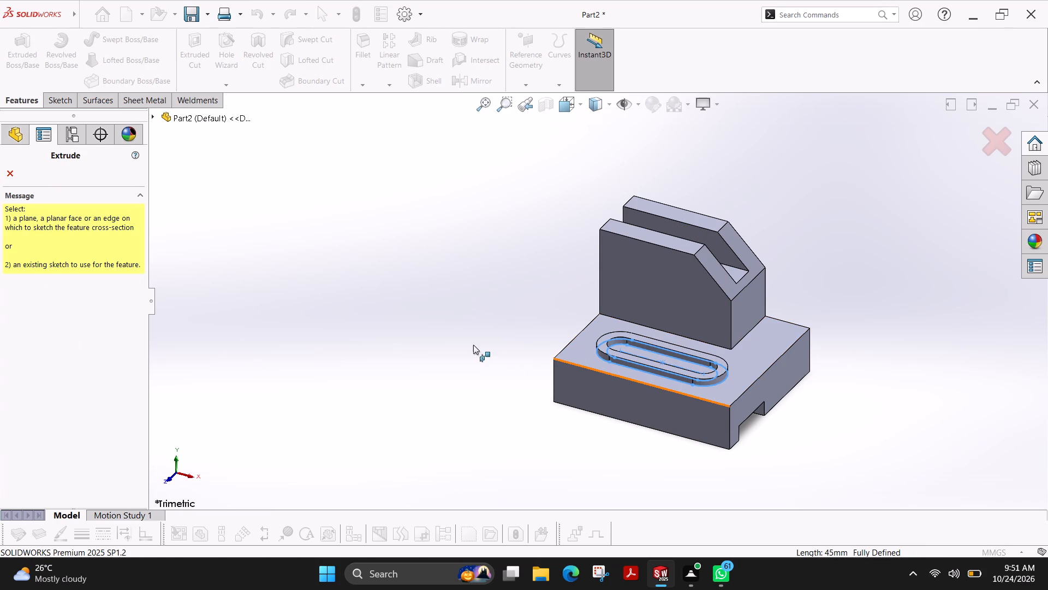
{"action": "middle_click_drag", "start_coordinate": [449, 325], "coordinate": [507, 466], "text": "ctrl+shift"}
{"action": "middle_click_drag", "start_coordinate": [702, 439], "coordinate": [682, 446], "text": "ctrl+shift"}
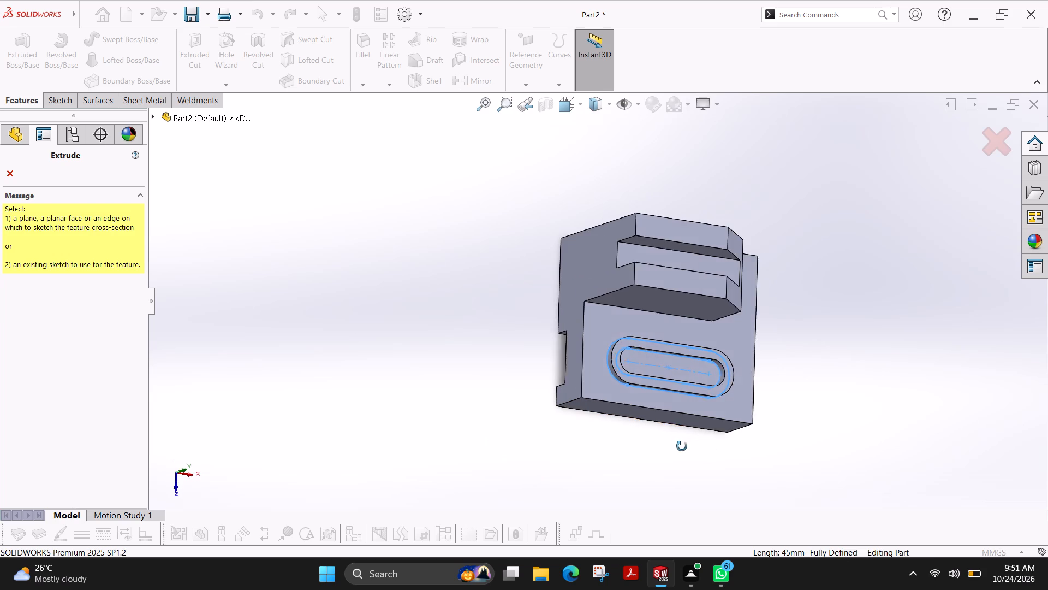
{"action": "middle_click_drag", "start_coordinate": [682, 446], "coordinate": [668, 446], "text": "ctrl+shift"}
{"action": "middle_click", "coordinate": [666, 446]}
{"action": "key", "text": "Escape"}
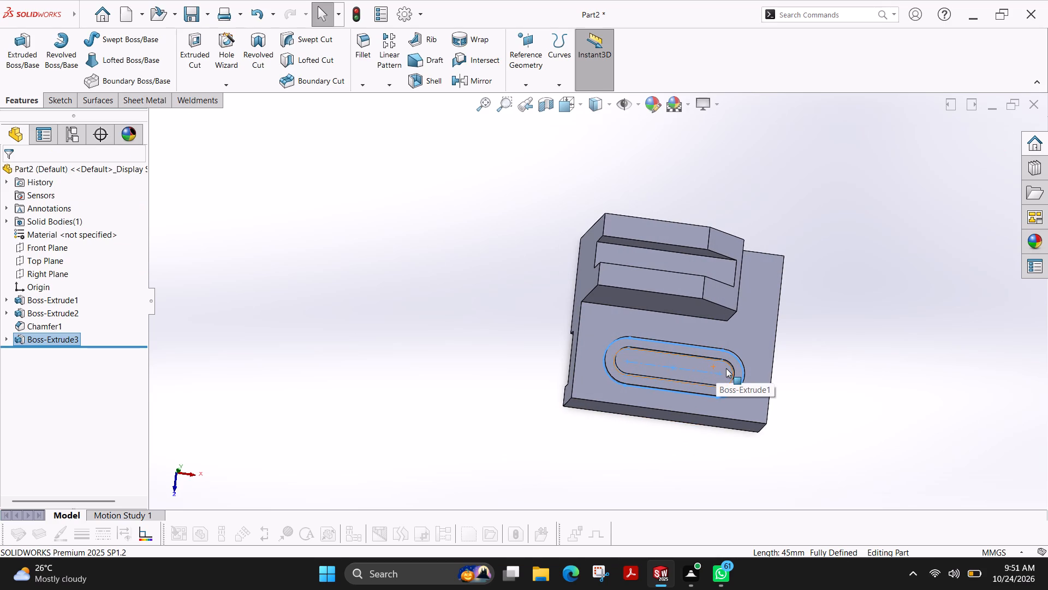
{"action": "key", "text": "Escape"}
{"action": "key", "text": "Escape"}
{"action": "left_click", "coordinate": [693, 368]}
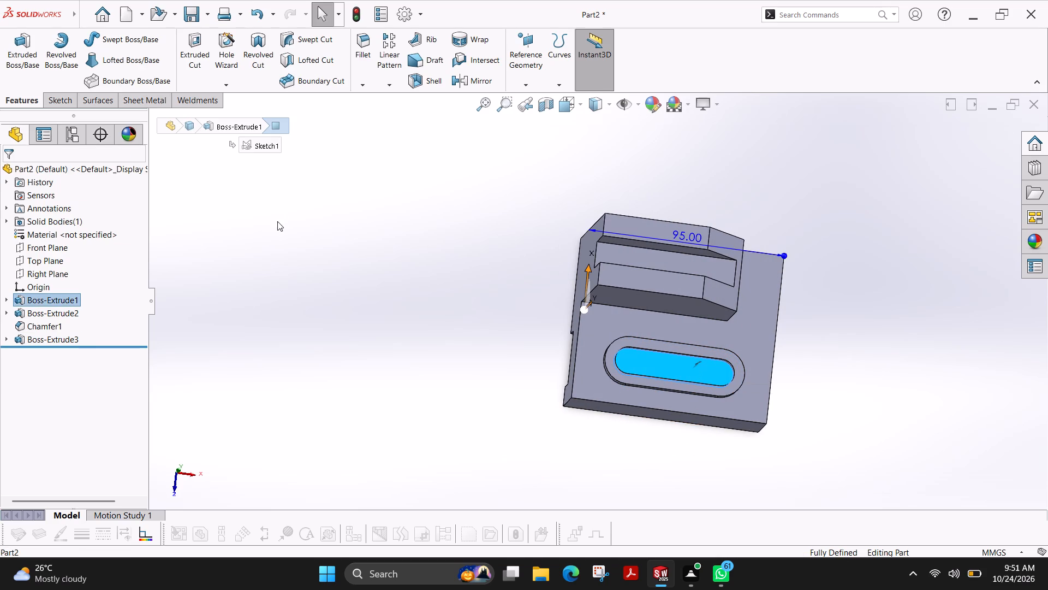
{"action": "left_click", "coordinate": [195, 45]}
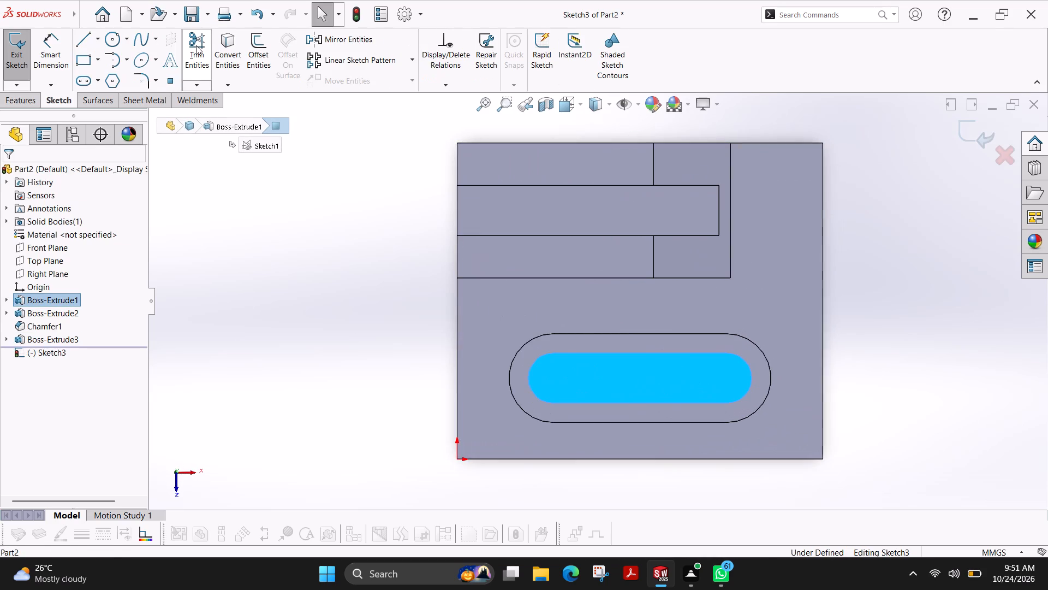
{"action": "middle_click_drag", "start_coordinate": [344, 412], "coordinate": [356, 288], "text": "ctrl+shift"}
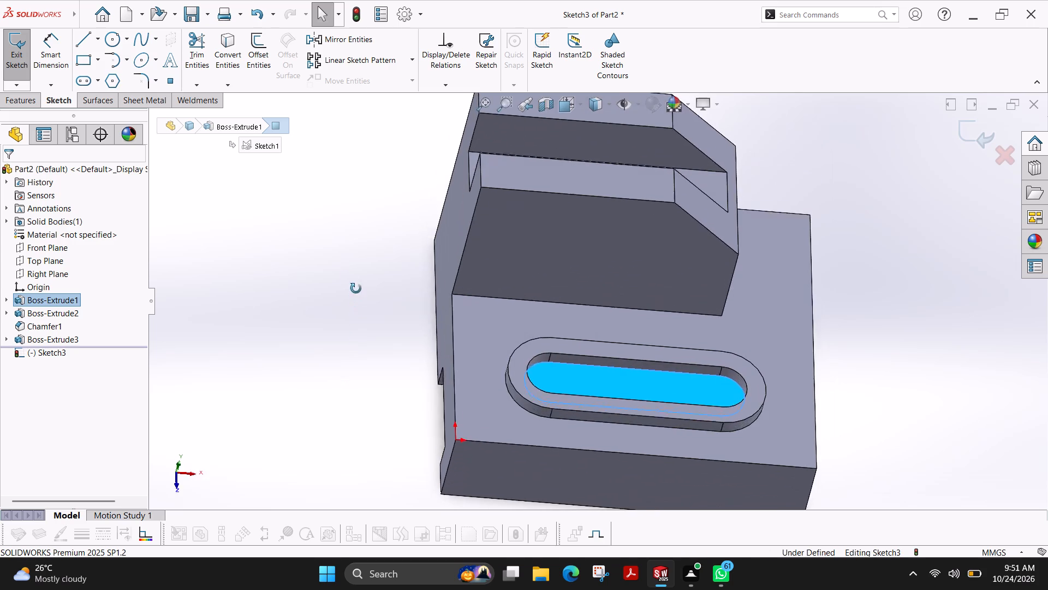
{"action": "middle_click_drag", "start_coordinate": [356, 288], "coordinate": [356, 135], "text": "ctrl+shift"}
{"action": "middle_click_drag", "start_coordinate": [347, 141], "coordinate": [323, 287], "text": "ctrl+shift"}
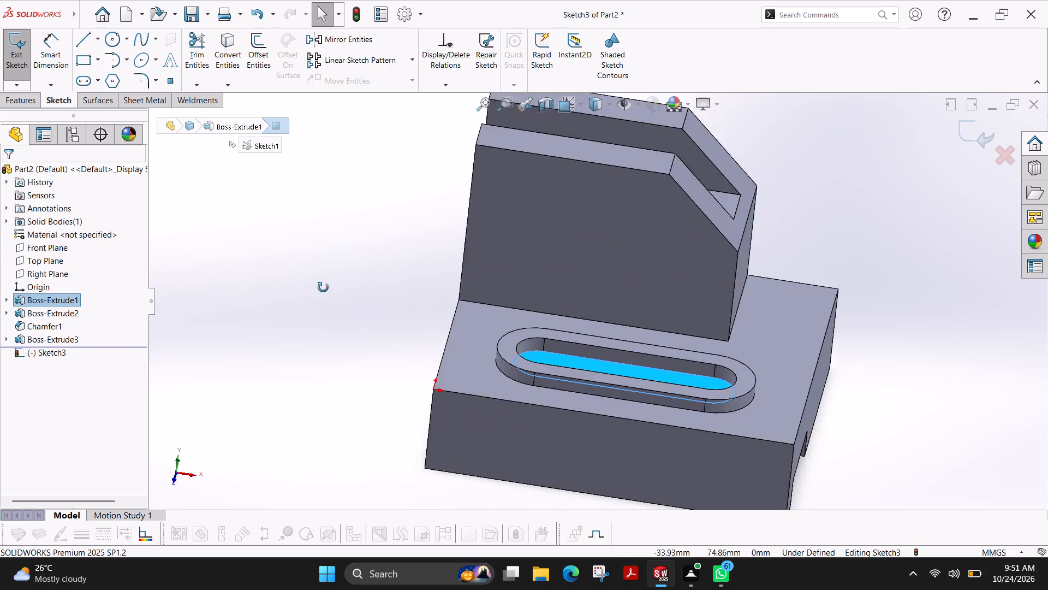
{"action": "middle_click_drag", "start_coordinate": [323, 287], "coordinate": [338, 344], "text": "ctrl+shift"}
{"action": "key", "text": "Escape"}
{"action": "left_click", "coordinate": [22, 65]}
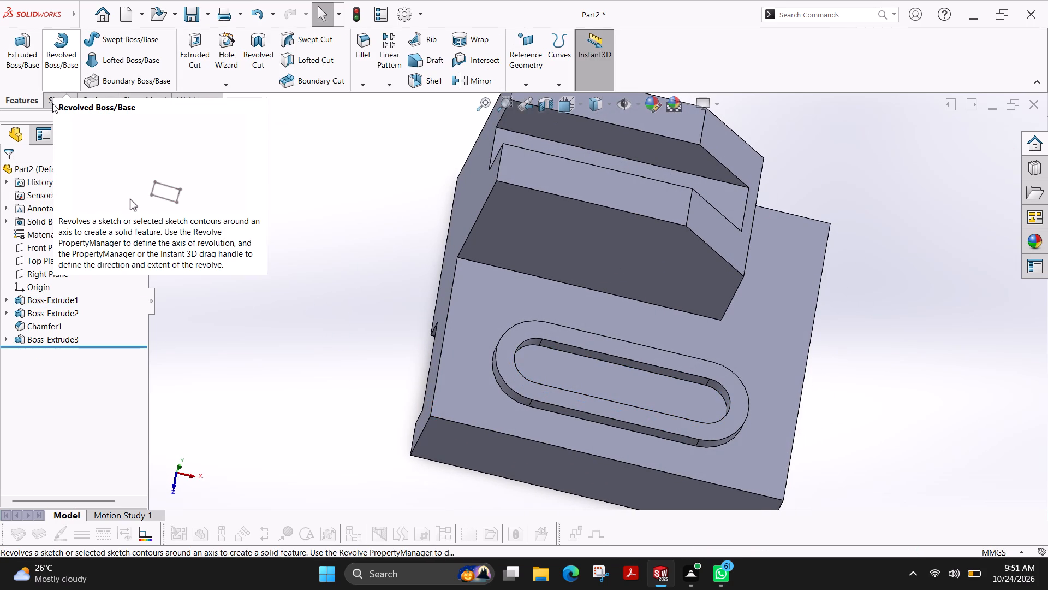
For an extruded cut, sketch a straight slot on the base face inside the raised ring, 45 mm between the ring's arc centres and about 13 mm wide.
{"action": "left_click", "coordinate": [187, 51]}
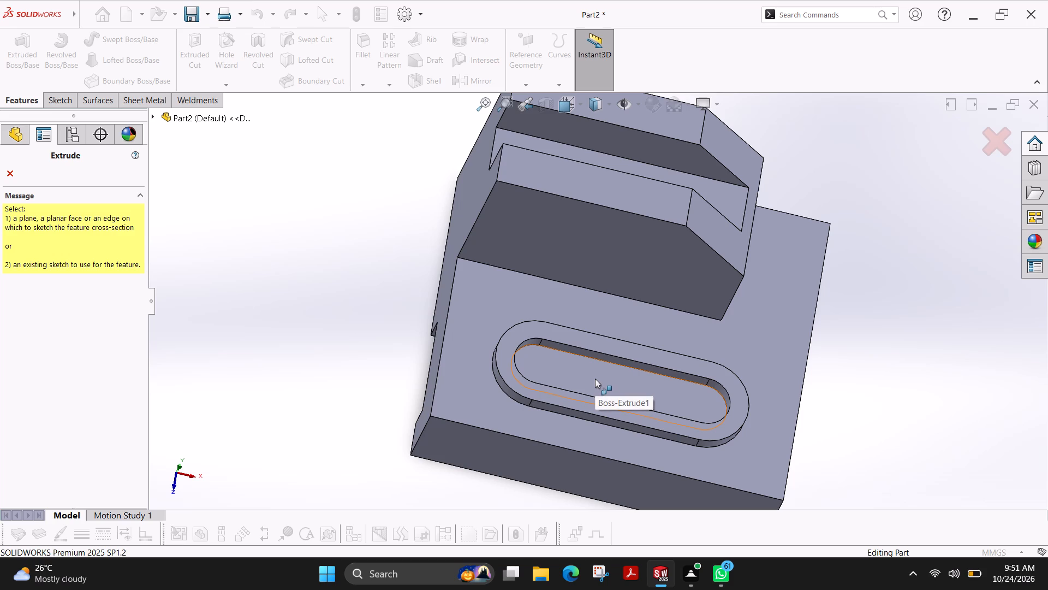
{"action": "left_click", "coordinate": [595, 379]}
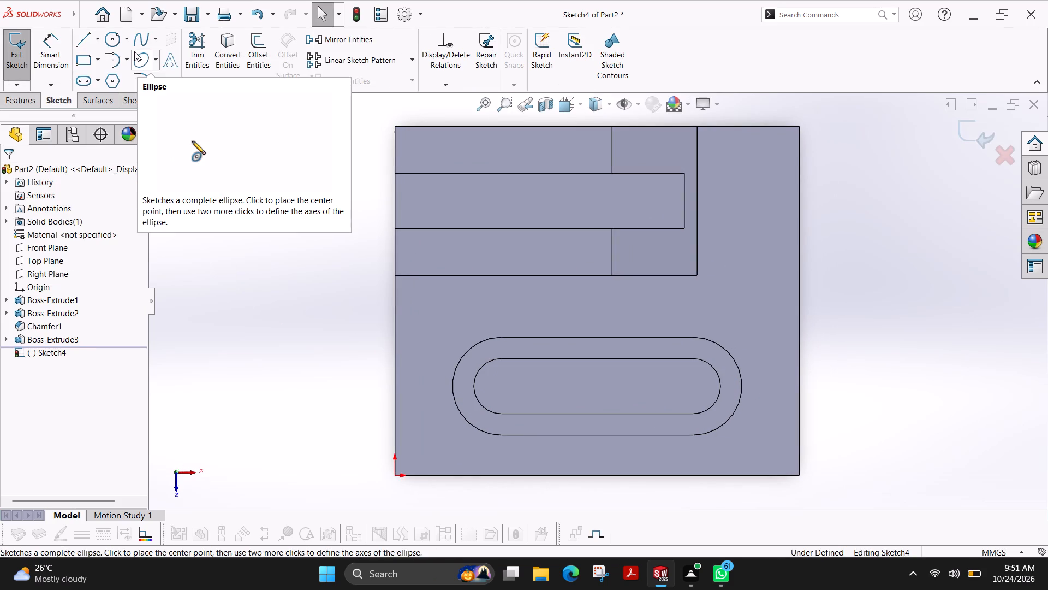
{"action": "left_click", "coordinate": [85, 85]}
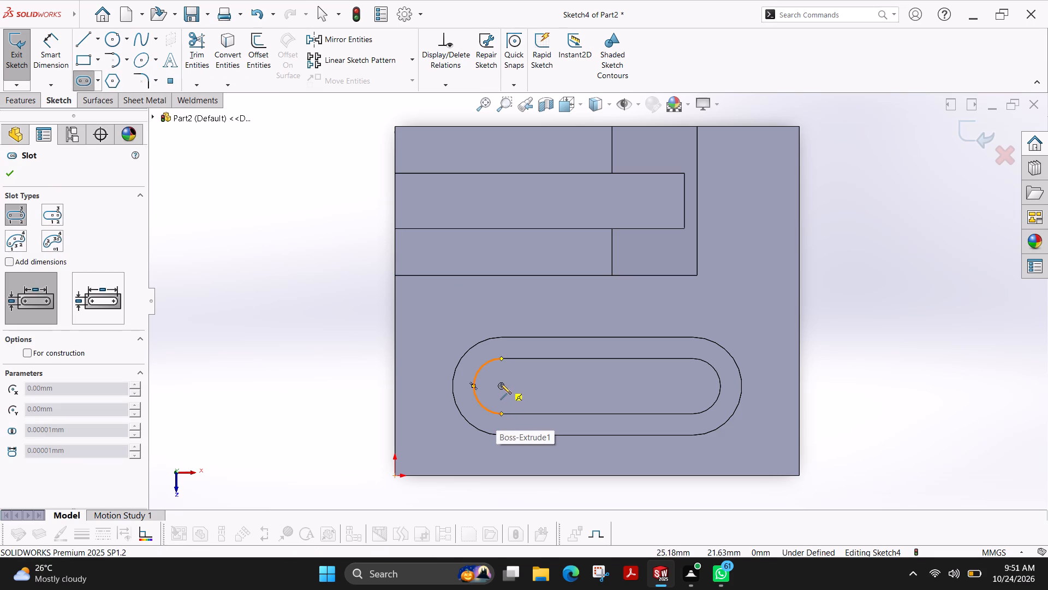
{"action": "left_click", "coordinate": [501, 385]}
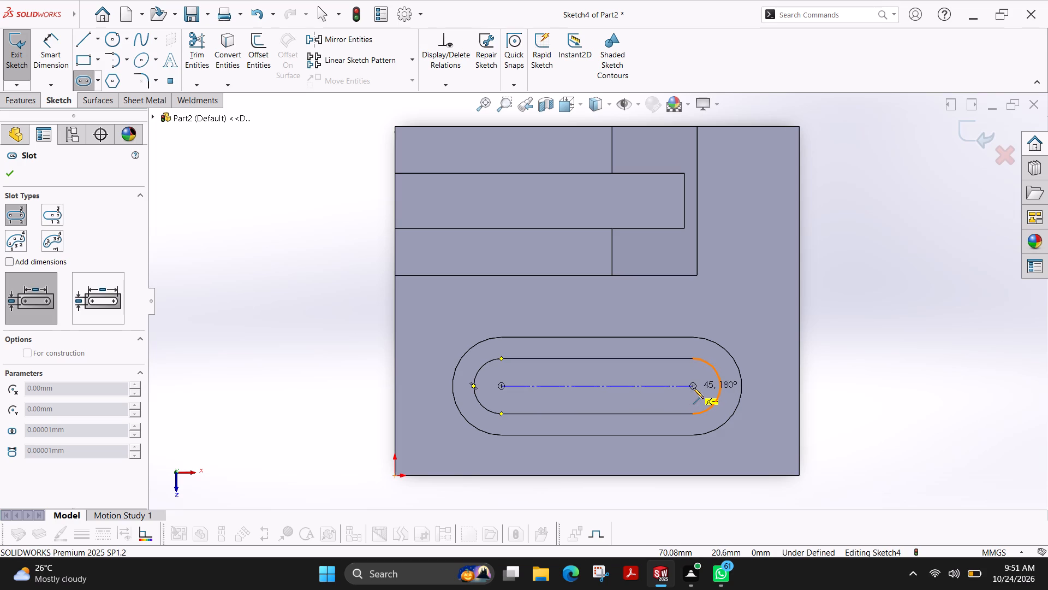
{"action": "left_click", "coordinate": [692, 387]}
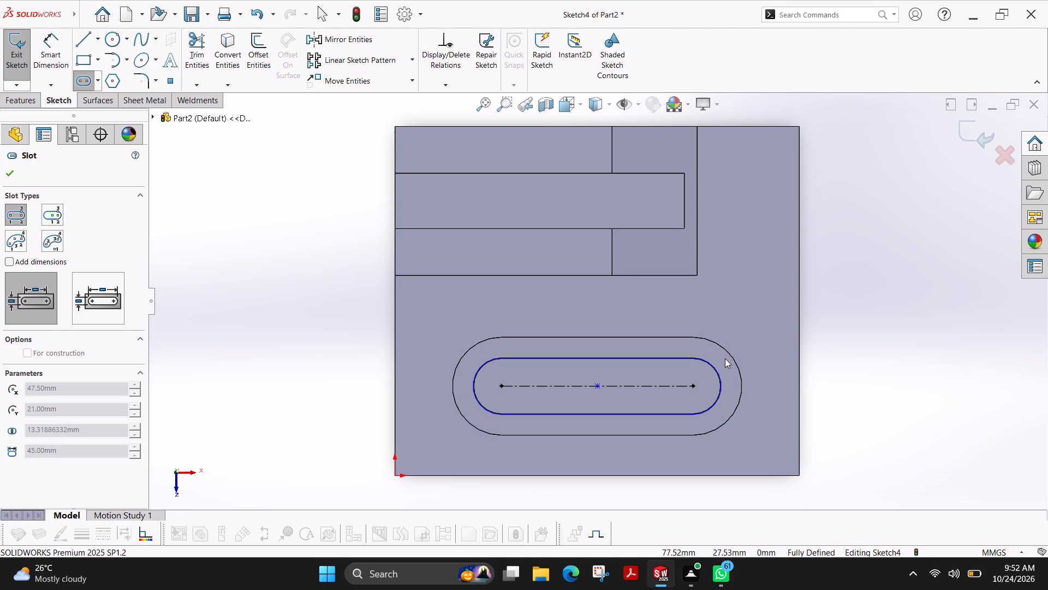
{"action": "left_click", "coordinate": [725, 358]}
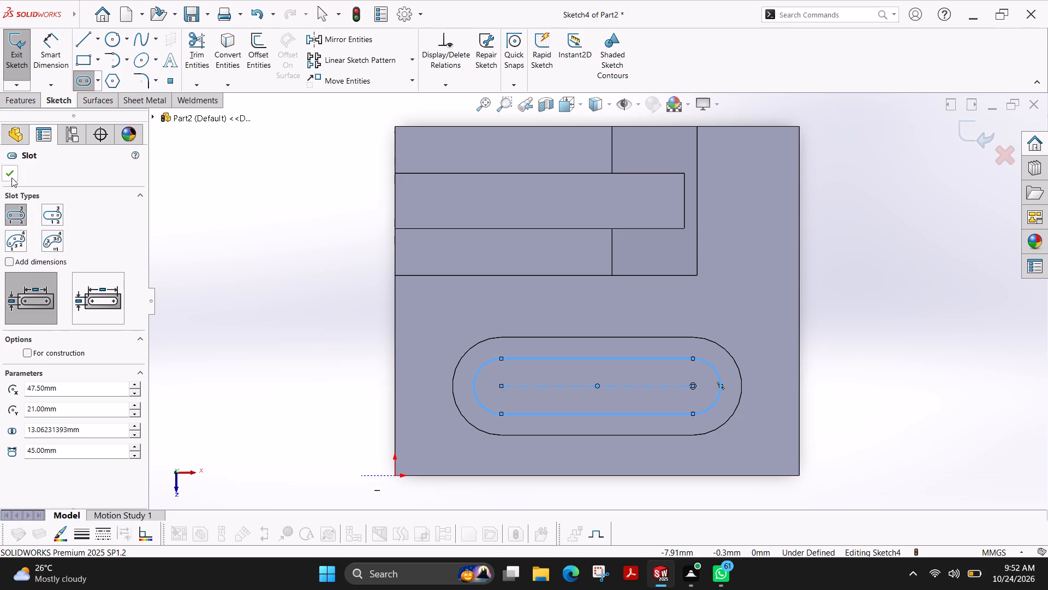
{"action": "left_click", "coordinate": [12, 176]}
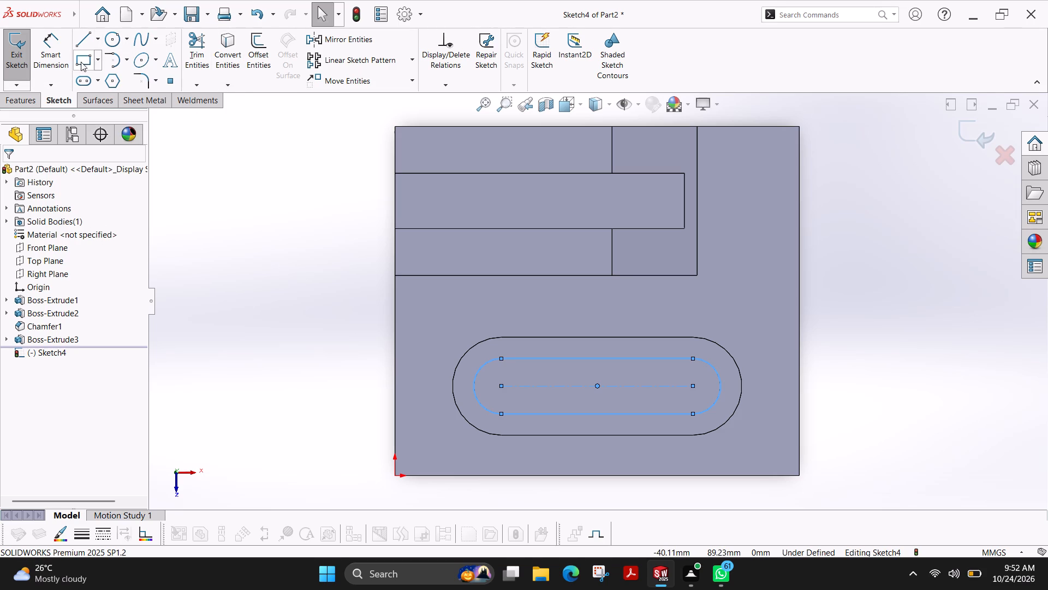
Dimension the inner slot's width to 13 mm between its two straight sides.
{"action": "left_click", "coordinate": [60, 46]}
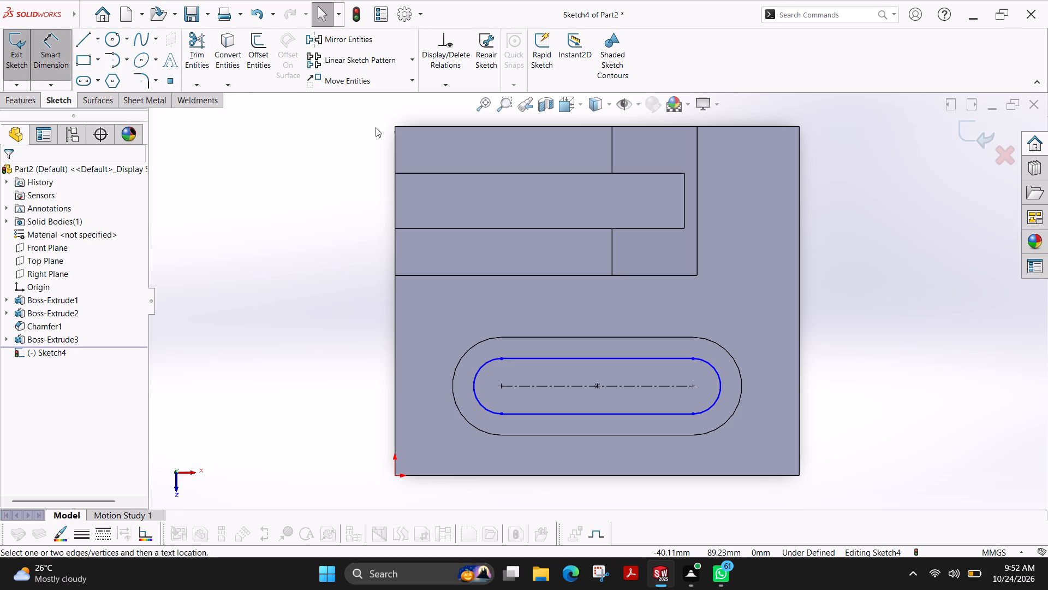
{"action": "left_click", "coordinate": [662, 358]}
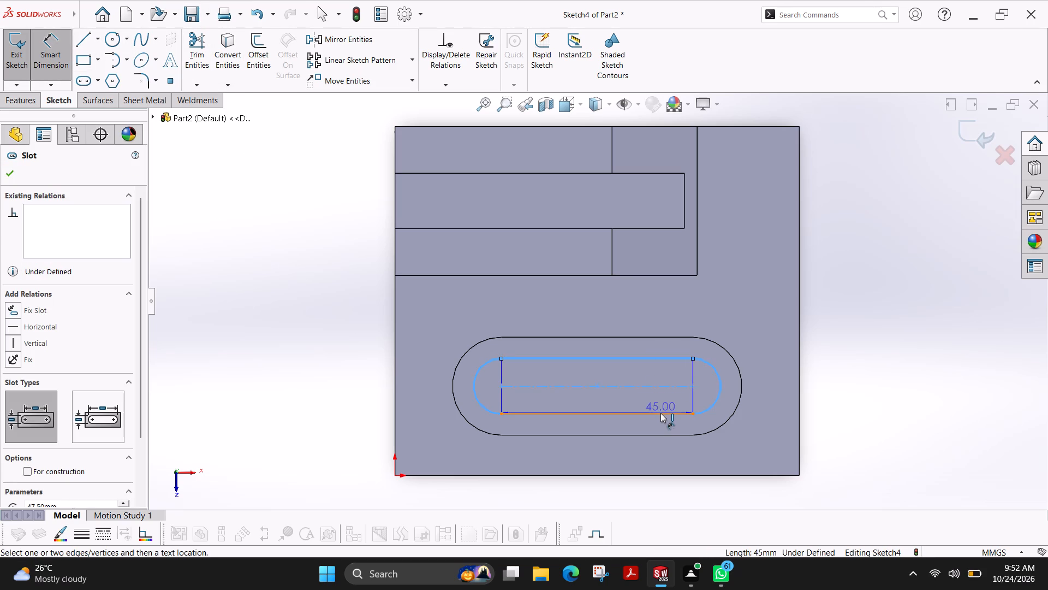
{"action": "left_click", "coordinate": [660, 413]}
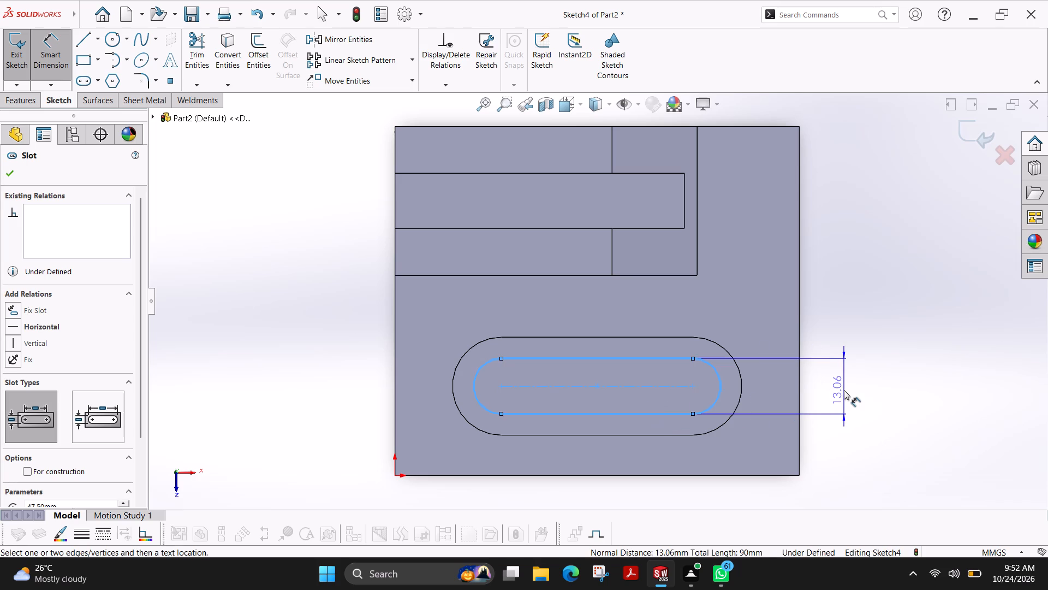
{"action": "left_click", "coordinate": [844, 390]}
{"action": "type", "text": "13"}
{"action": "key", "text": "Return"}
{"action": "left_click", "coordinate": [2, 173]}
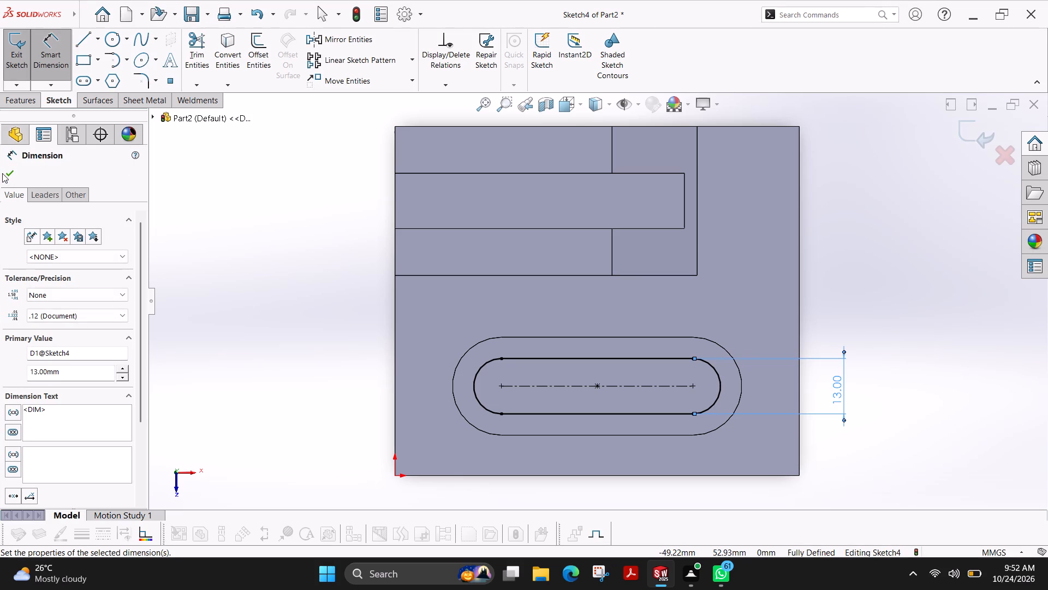
Cut the inner slot down through the base with a blind depth of 34 mm.
{"action": "left_click", "coordinate": [26, 97]}
{"action": "left_click", "coordinate": [194, 42]}
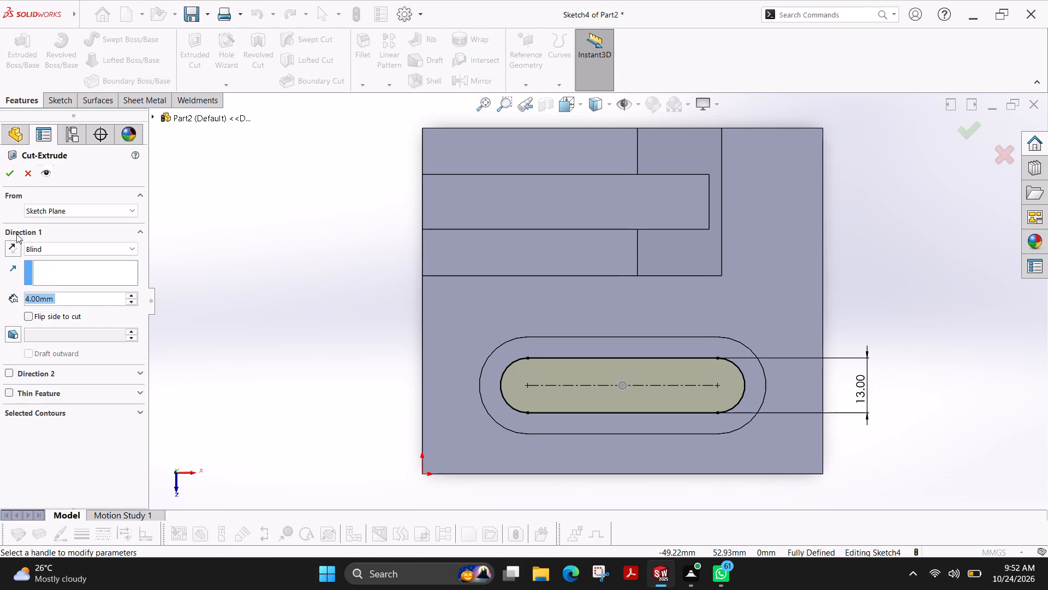
{"action": "double_click", "coordinate": [135, 293]}
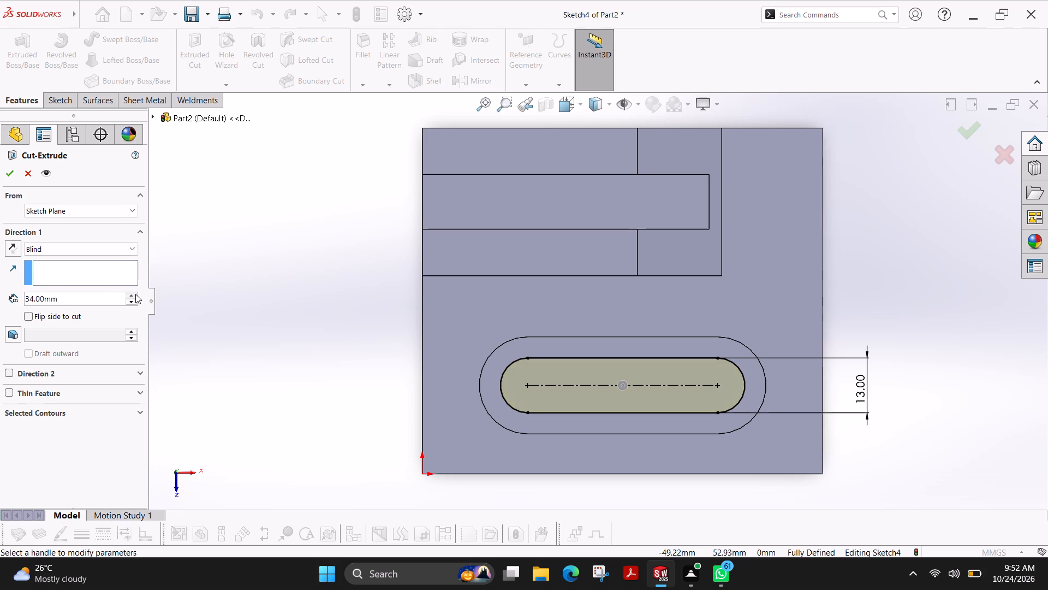
{"action": "left_click", "coordinate": [9, 176]}
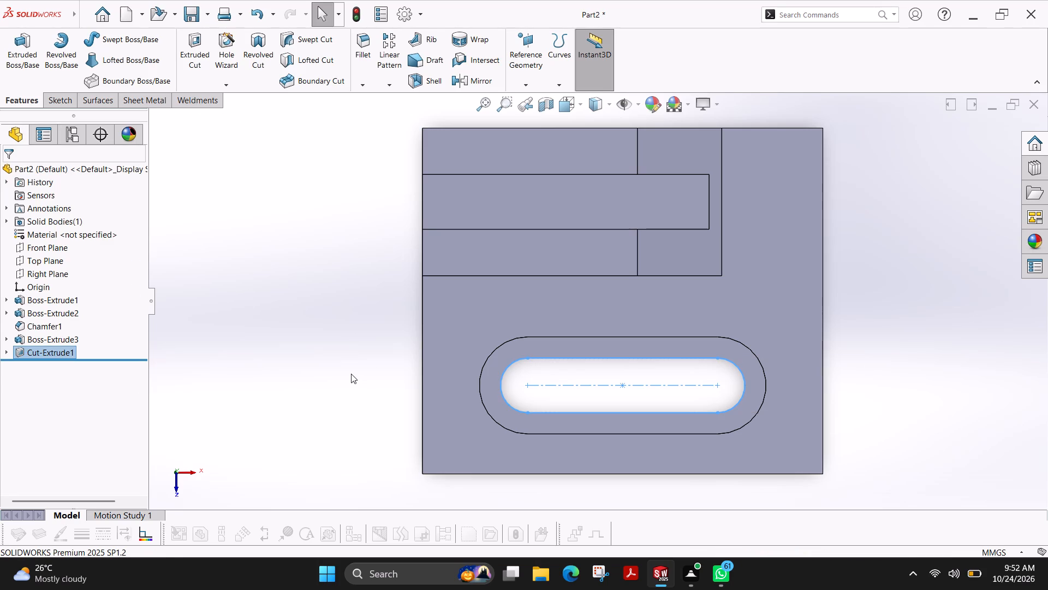
{"action": "middle_click_drag", "start_coordinate": [354, 421], "coordinate": [358, 282], "text": "ctrl+shift"}
{"action": "key", "text": "Escape"}
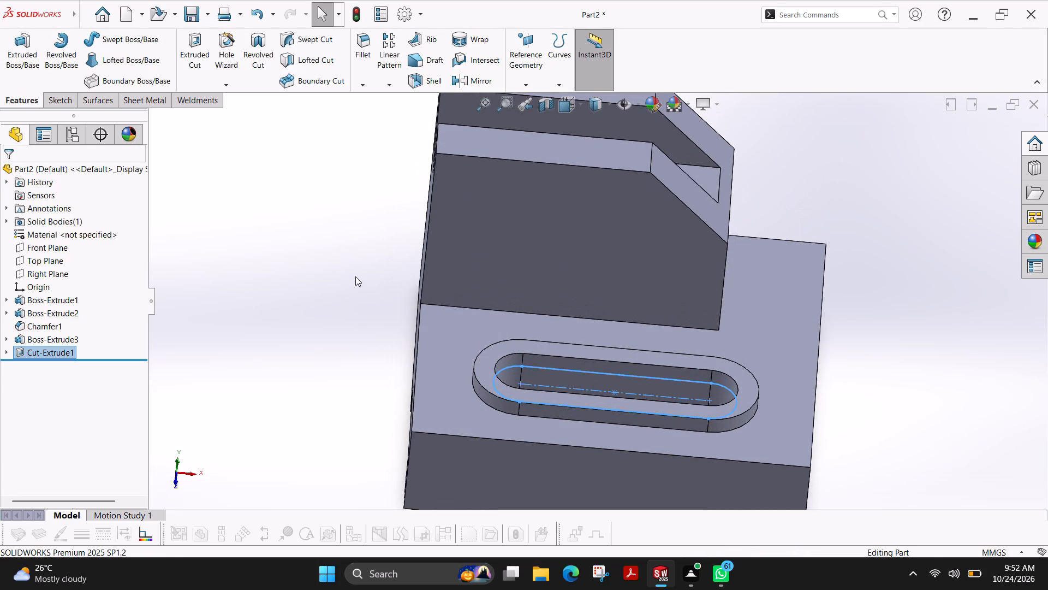
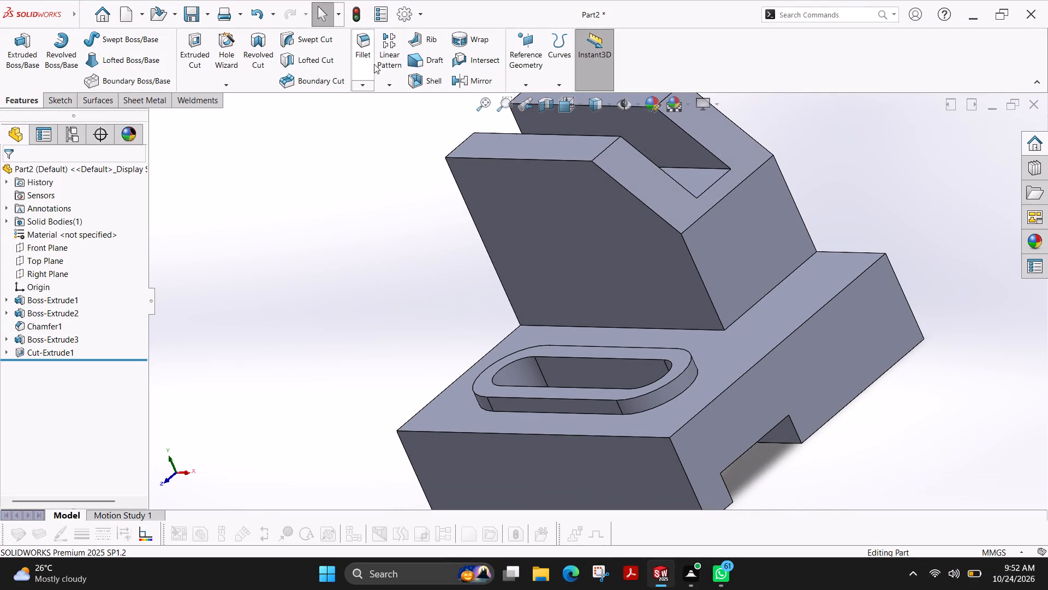
Save the part as fujiPart81 in the solidworks folder inside fuji drawing file on the Desktop.
{"action": "left_click", "coordinate": [583, 103]}
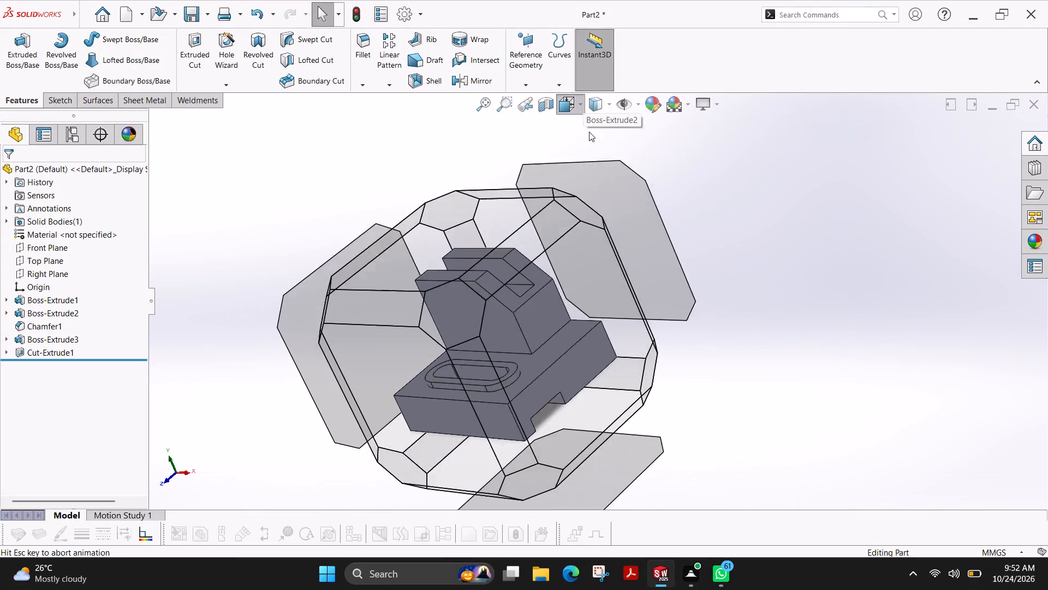
{"action": "left_click", "coordinate": [442, 339]}
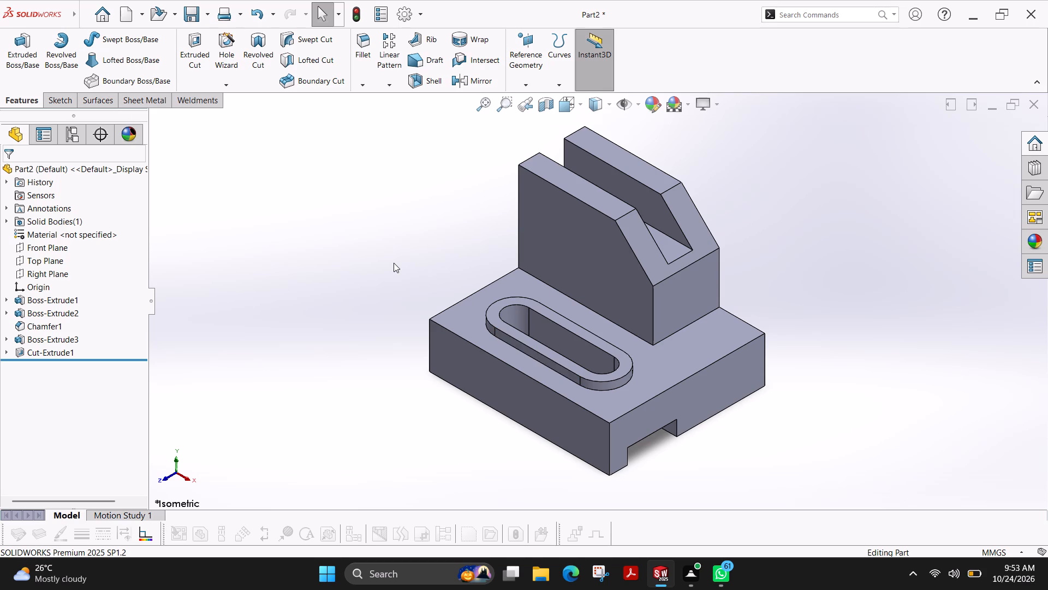
{"action": "key", "text": "ctrl+s"}
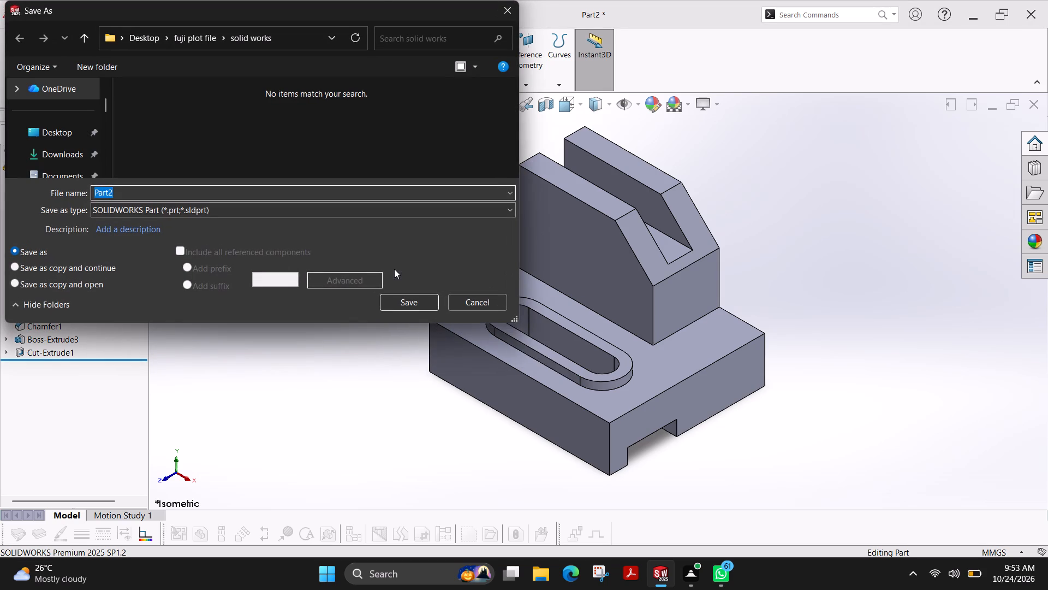
{"action": "left_click", "coordinate": [140, 34]}
{"action": "double_click", "coordinate": [196, 134]}
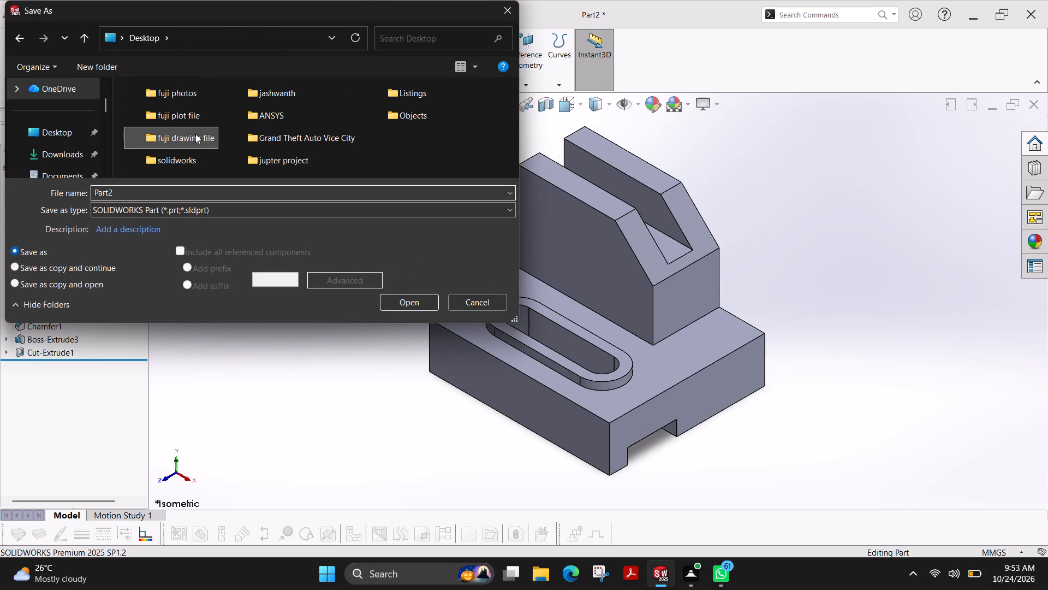
{"action": "double_click", "coordinate": [176, 111]}
{"action": "scroll", "coordinate": [264, 145], "scroll_direction": "down", "scroll_amount": 17}
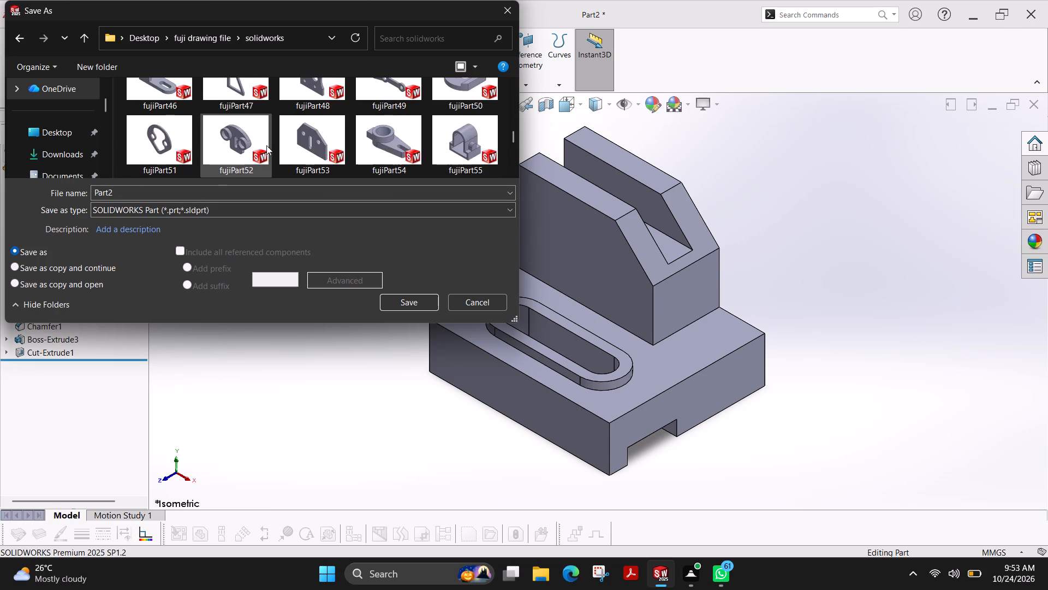
{"action": "scroll", "coordinate": [266, 145], "scroll_direction": "down", "scroll_amount": 20}
{"action": "scroll", "coordinate": [266, 145], "scroll_direction": "down", "scroll_amount": 5}
{"action": "left_click", "coordinate": [171, 190]}
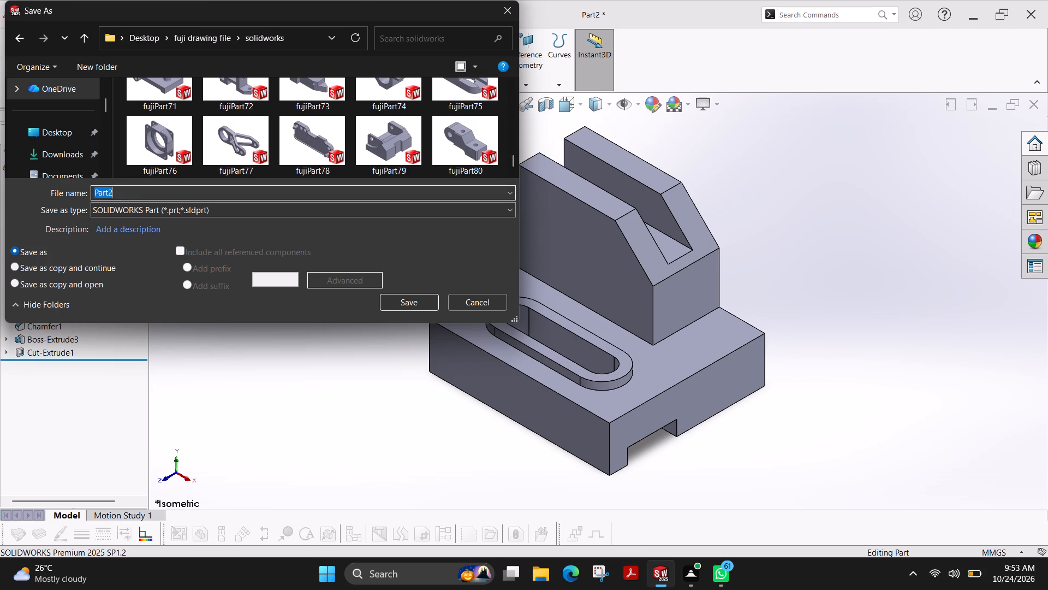
{"action": "key", "text": "Right"}
{"action": "key", "text": "BackSpace"}
{"action": "key", "text": "8"}
{"action": "key", "text": "1"}
{"action": "key", "text": "Left"}
{"action": "key", "text": "Left"}
{"action": "key", "text": "Left"}
{"action": "key", "text": "Left"}
{"action": "key", "text": "Left"}
{"action": "key", "text": "Left"}
{"action": "key", "text": "Left"}
{"action": "key", "text": "Left"}
{"action": "key", "text": "Left"}
{"action": "key", "text": "Left"}
{"action": "key", "text": "Left"}
{"action": "key", "text": "Left"}
{"action": "key", "text": "Left"}
{"action": "key", "text": "Left"}
{"action": "key", "text": "Left"}
{"action": "type", "text": "fuji"}
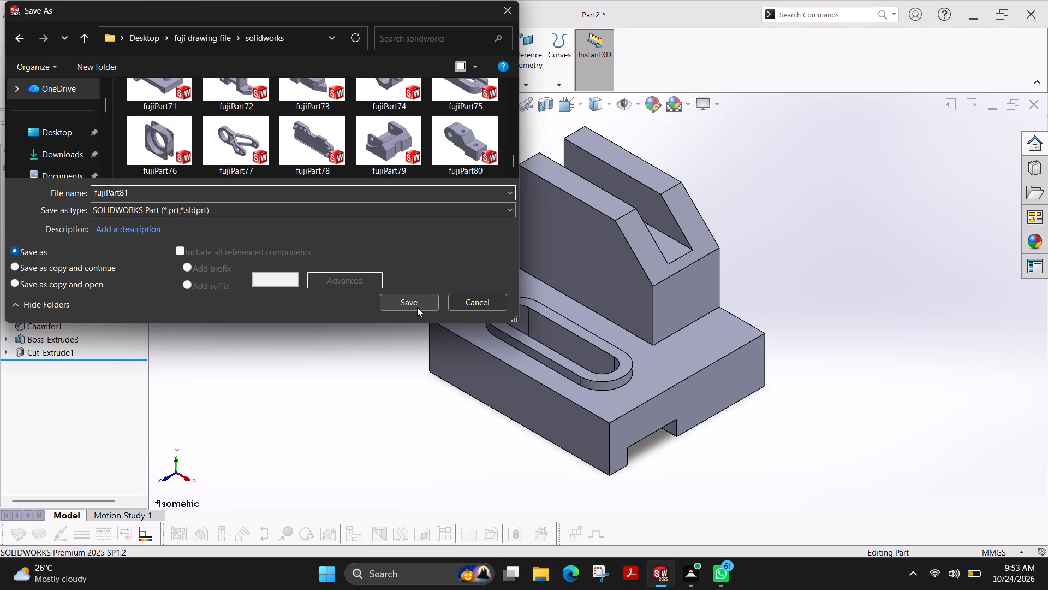
{"action": "left_click", "coordinate": [417, 307]}
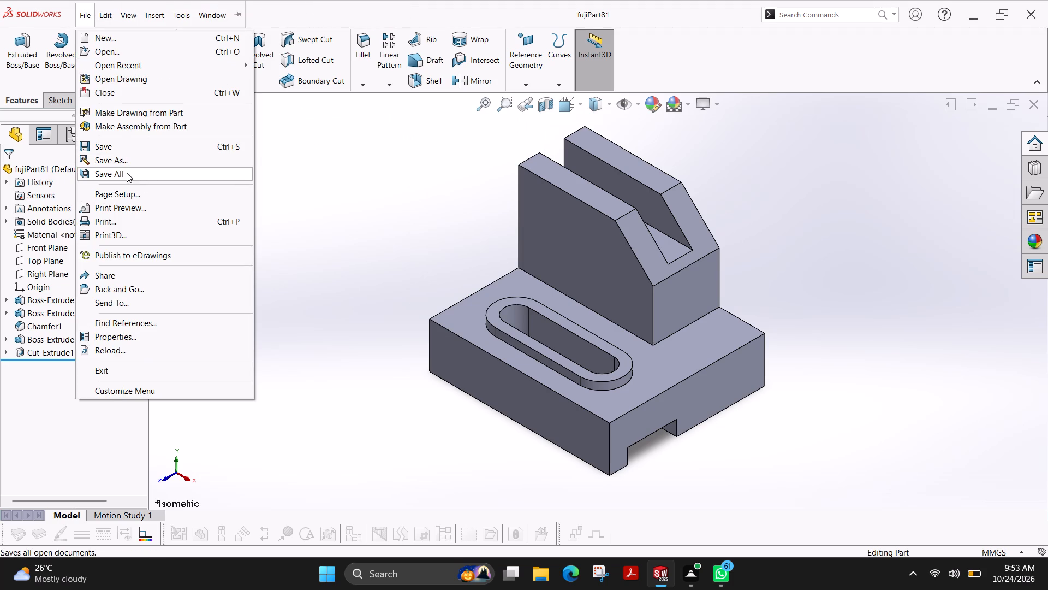
Save a PDF copy of the part as fujiPart81 in the solid works folder inside fuji plot file on the Desktop.
{"action": "left_click", "coordinate": [123, 162]}
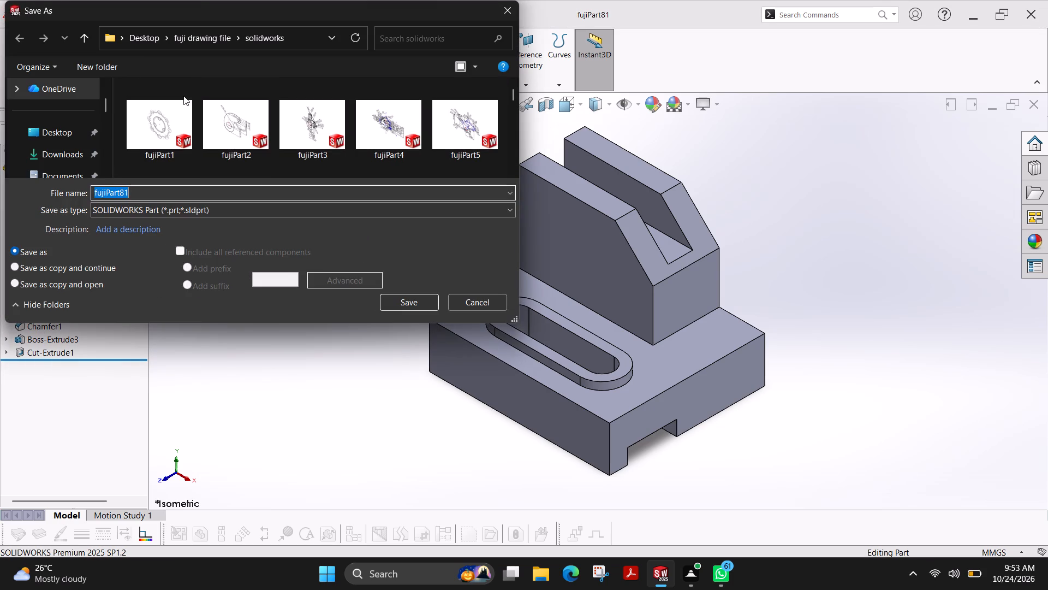
{"action": "left_click", "coordinate": [142, 40]}
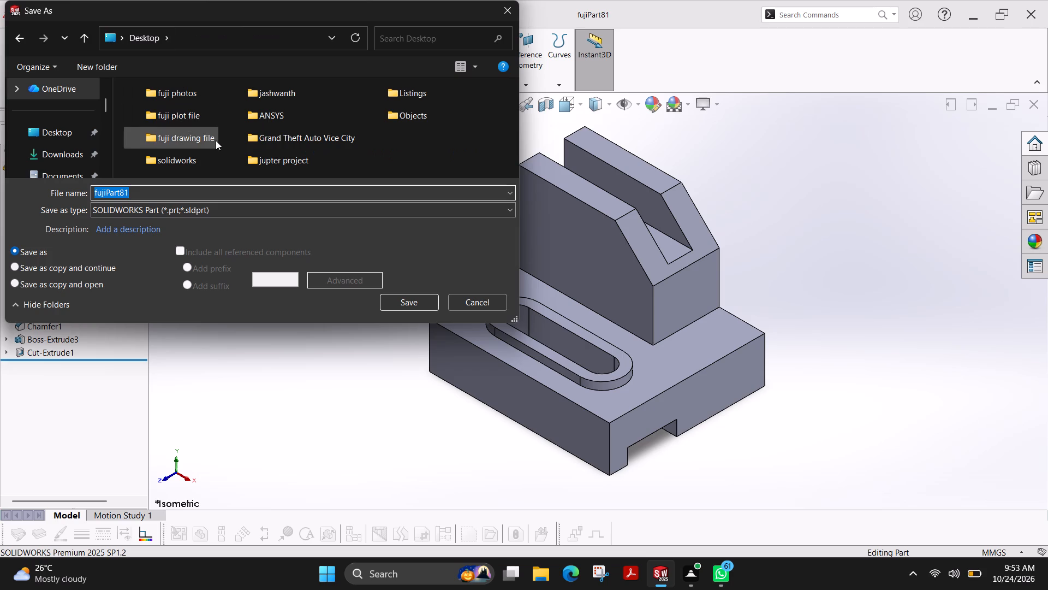
{"action": "double_click", "coordinate": [200, 117]}
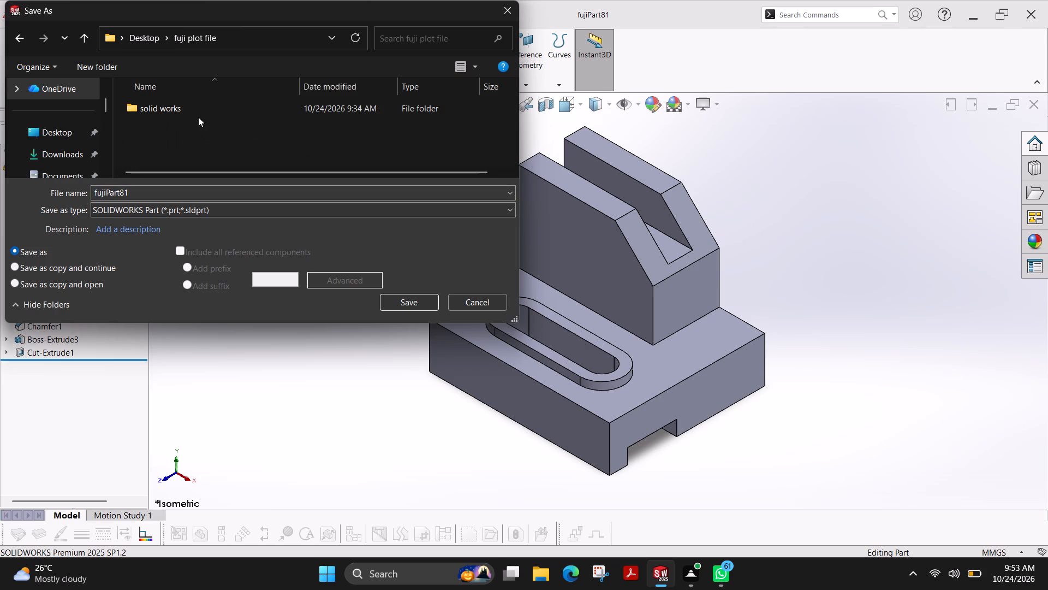
{"action": "double_click", "coordinate": [170, 109]}
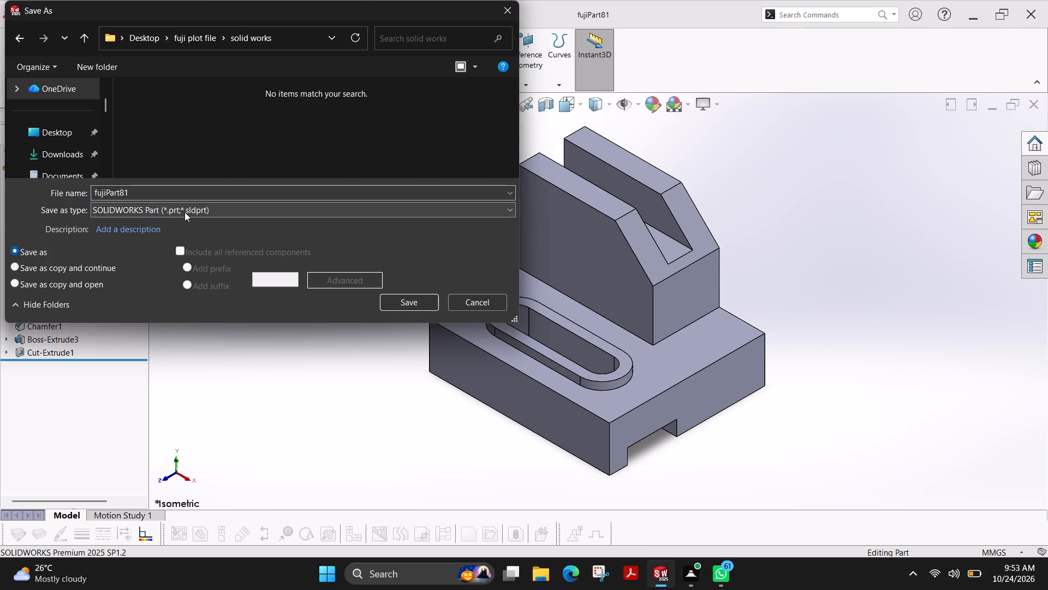
{"action": "left_click", "coordinate": [183, 212]}
{"action": "left_click", "coordinate": [175, 324]}
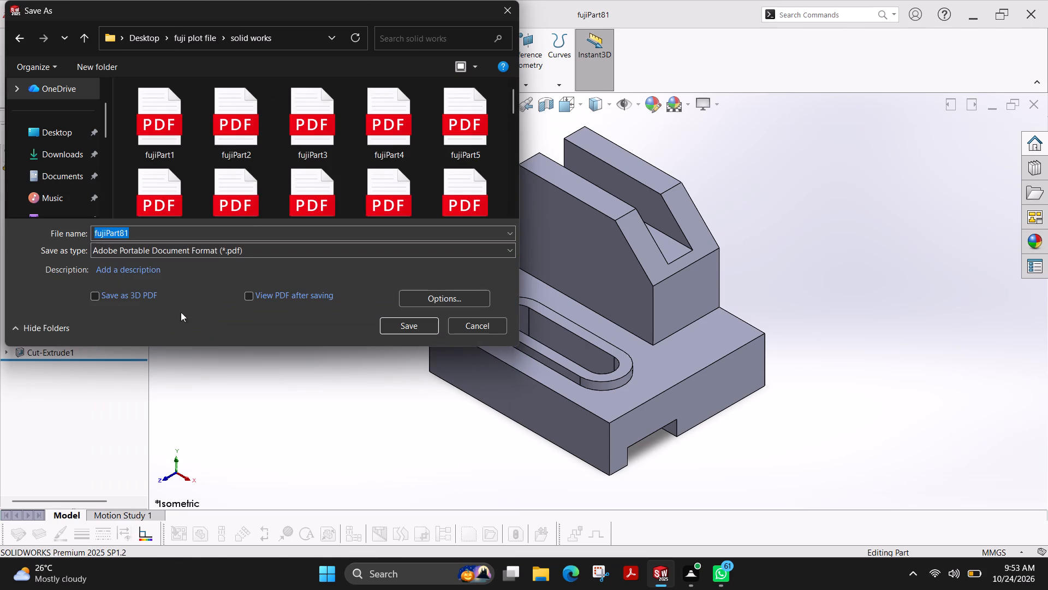
{"action": "left_click", "coordinate": [396, 325]}
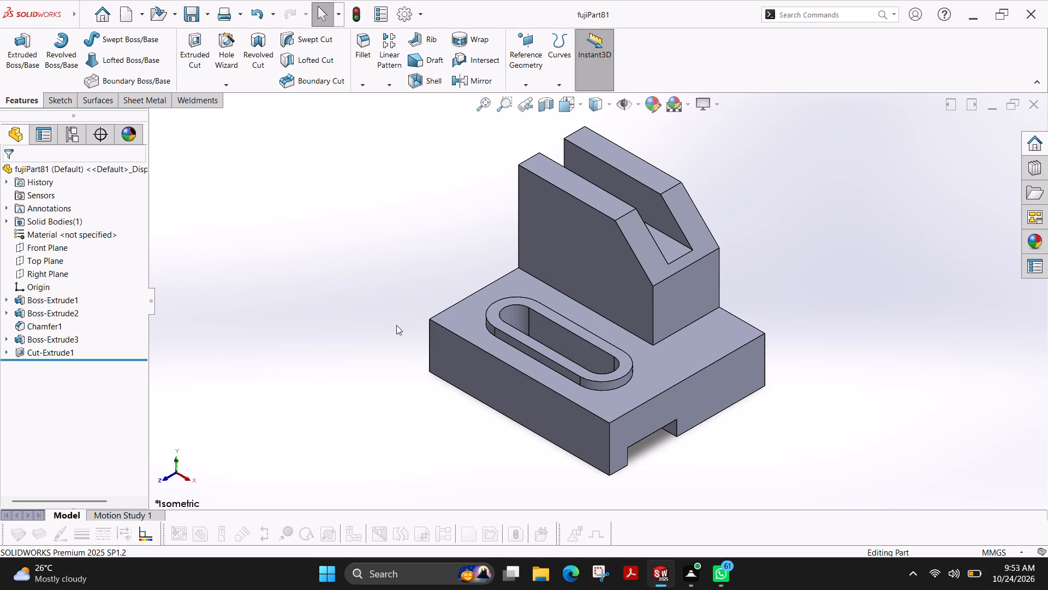